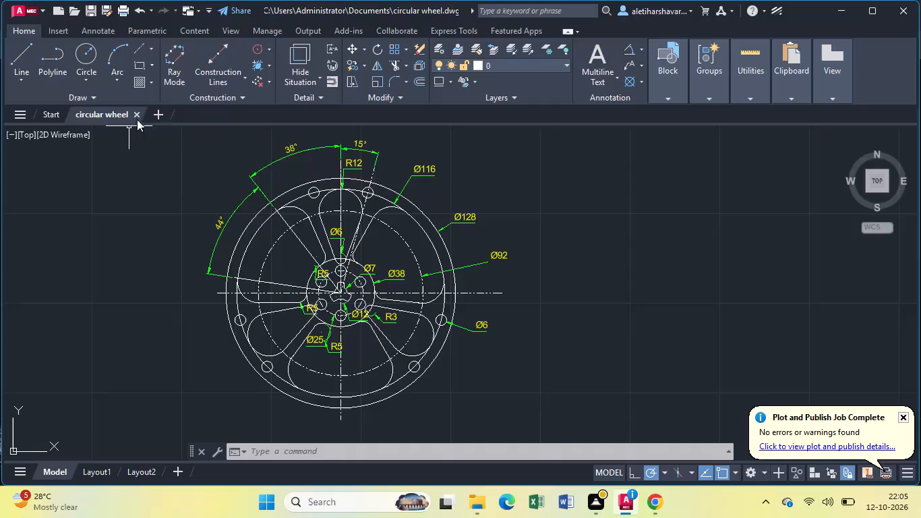
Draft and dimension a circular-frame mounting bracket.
Start a new blank drawing.
click(153, 117)
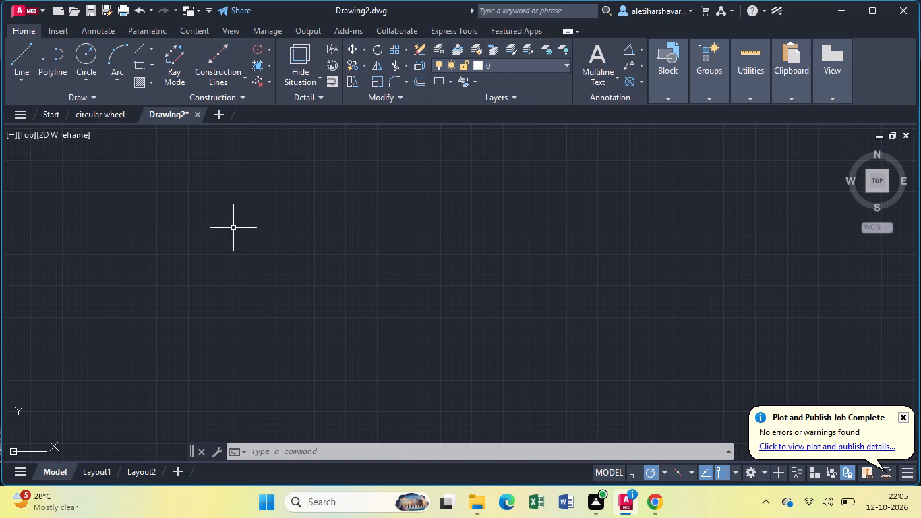
Draw a circle of radius 15 in the empty drawing area.
click(87, 56)
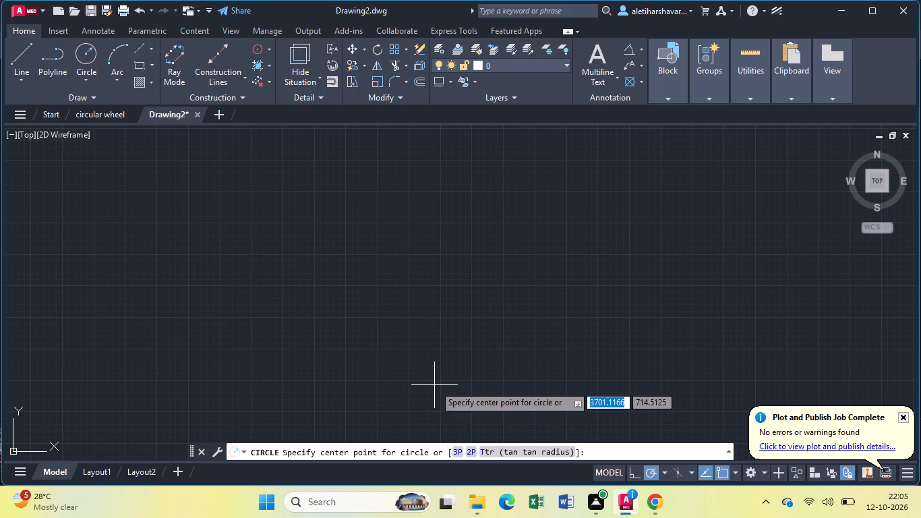
click(434, 385)
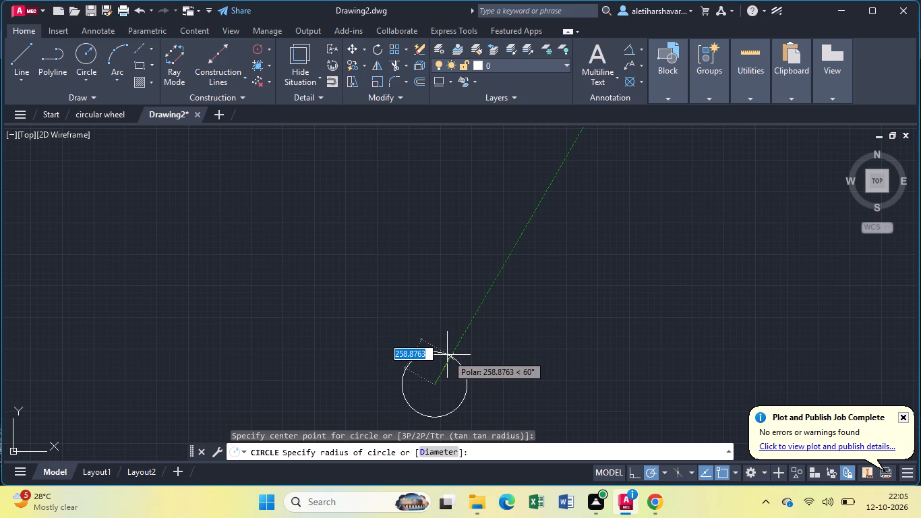
key(1)
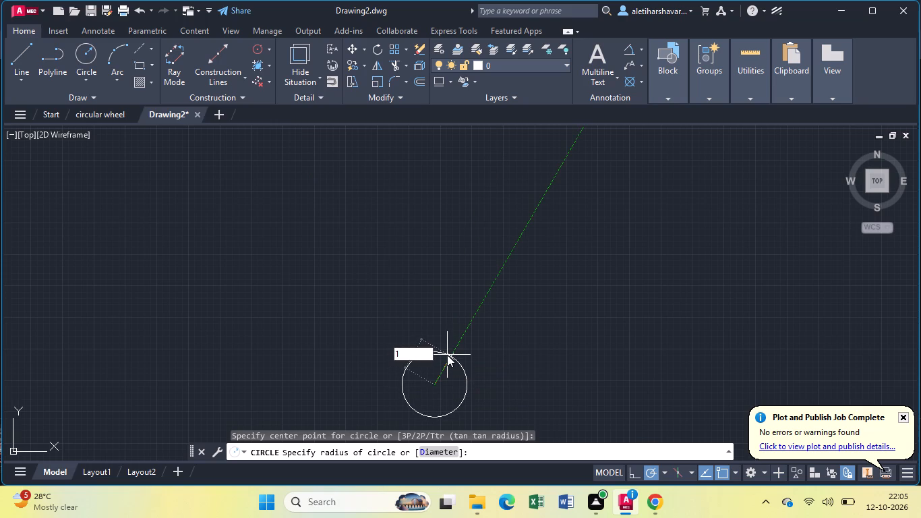
key(5)
key(Return)
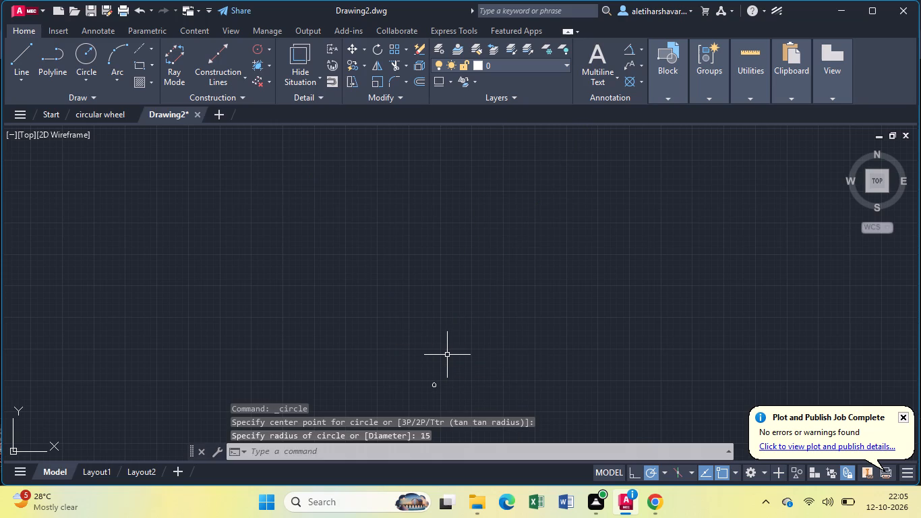
Draw a concentric circle of radius 10.5 at the centre of the first circle.
scroll(427, 384, up, 1)
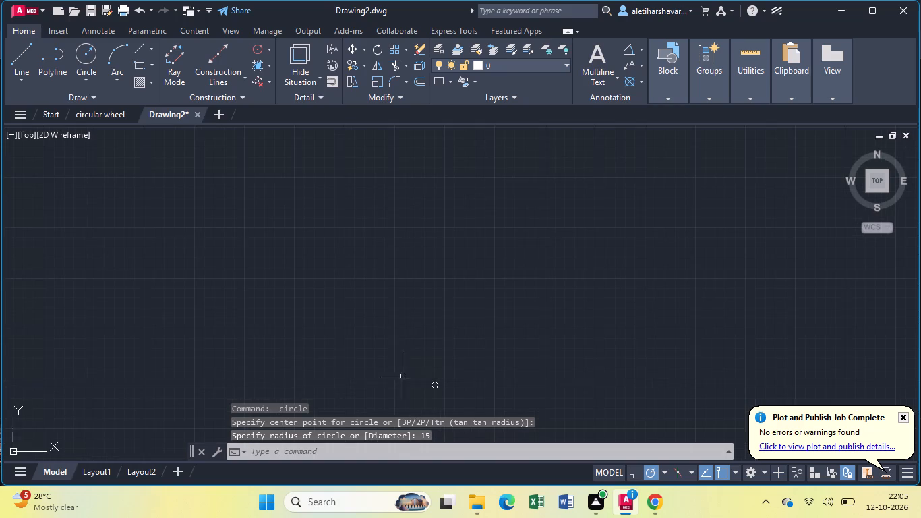
scroll(396, 376, up, 2)
middle_drag(486, 415, 477, 384)
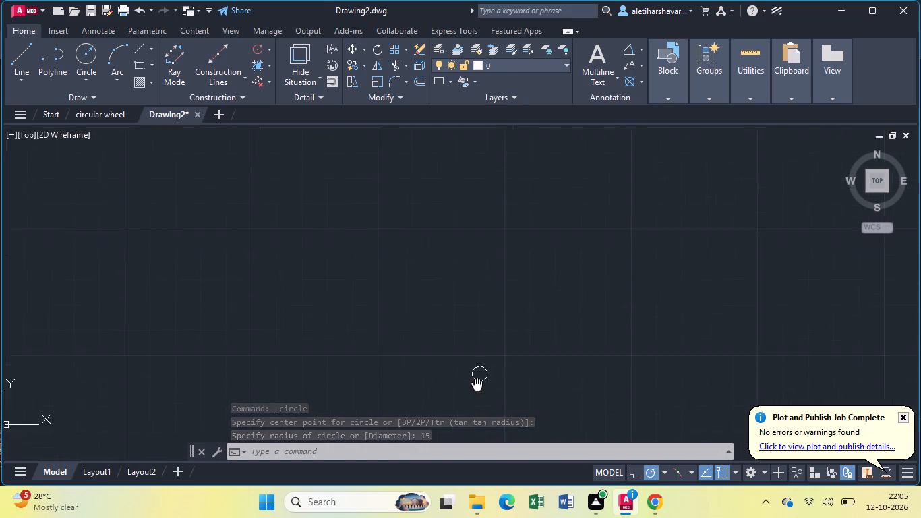
middle_drag(477, 384, 405, 318)
scroll(405, 318, up, 3)
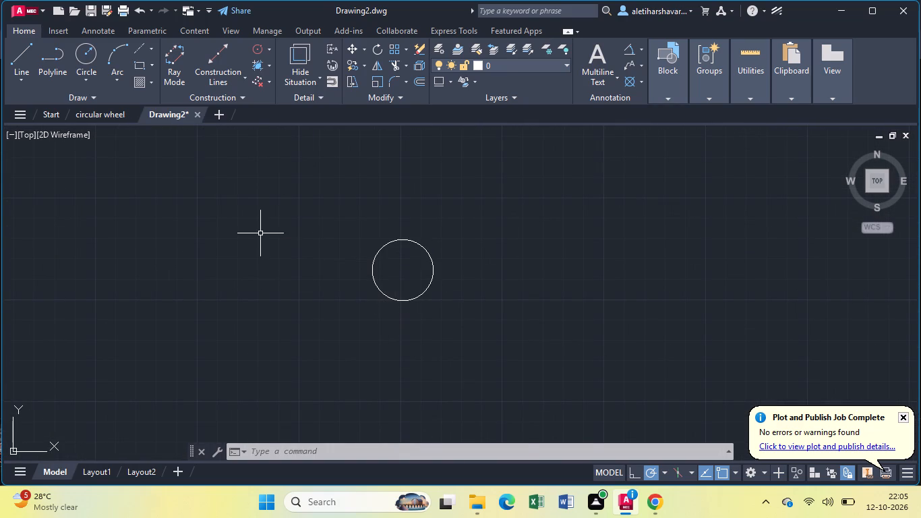
key(Return)
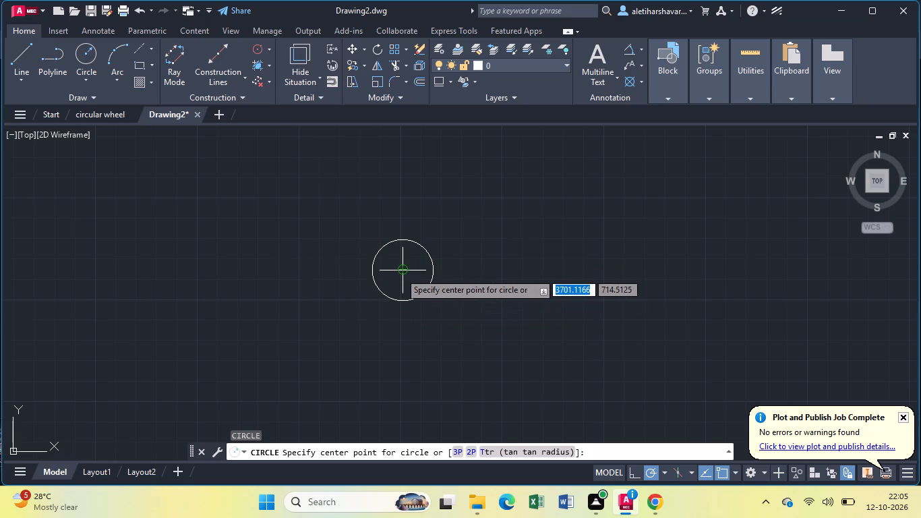
click(400, 272)
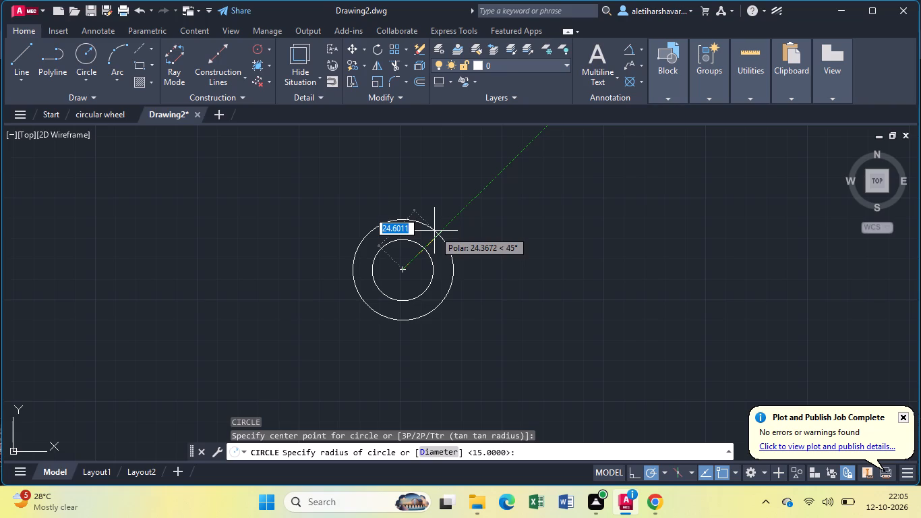
key(1)
key(0)
text(.5)
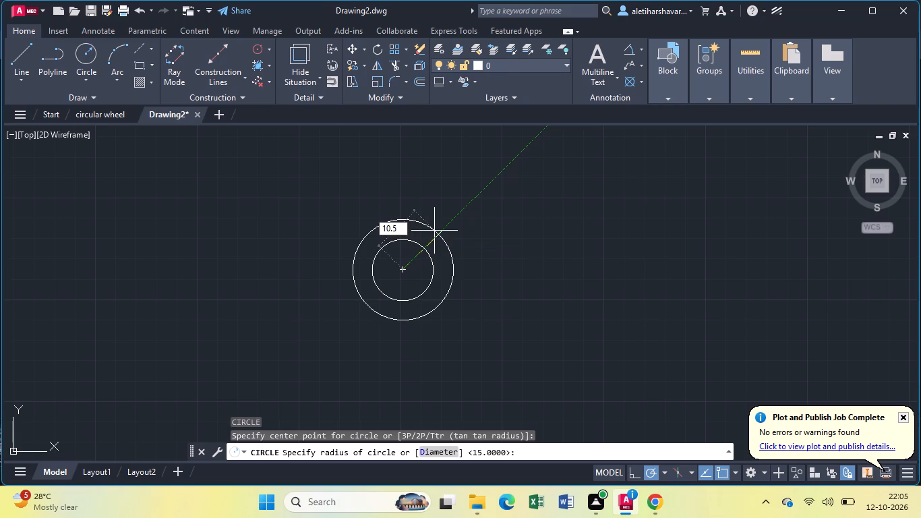
key(Return)
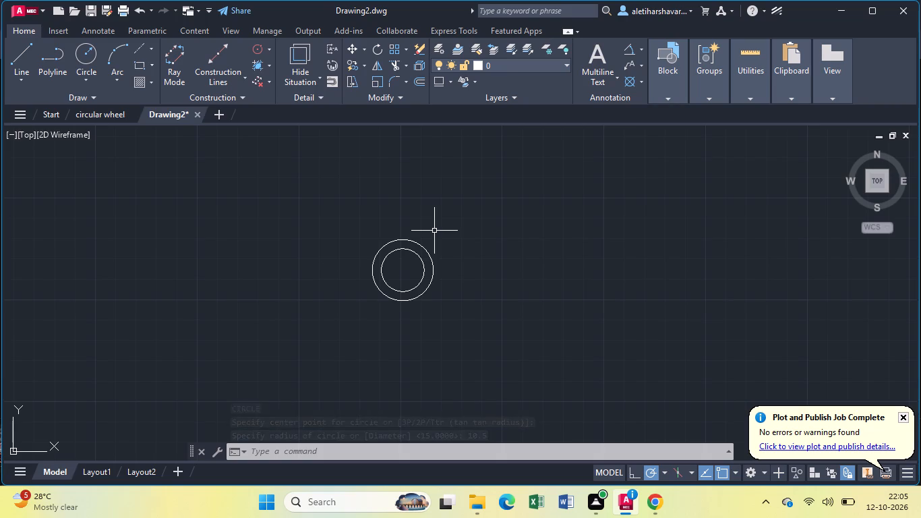
From the circles' centre, draw connected lines 43.5 horizontally to the right, 3 straight down and 87 back to the left.
key(l)
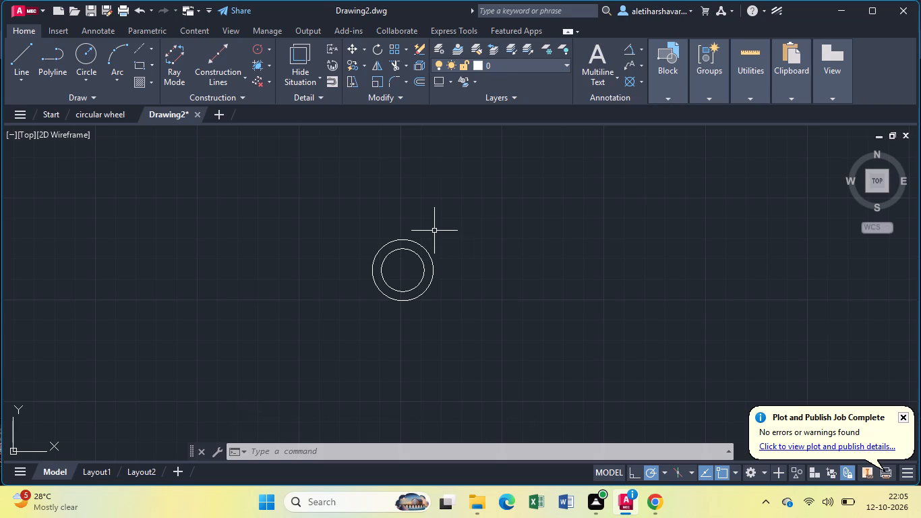
key(Return)
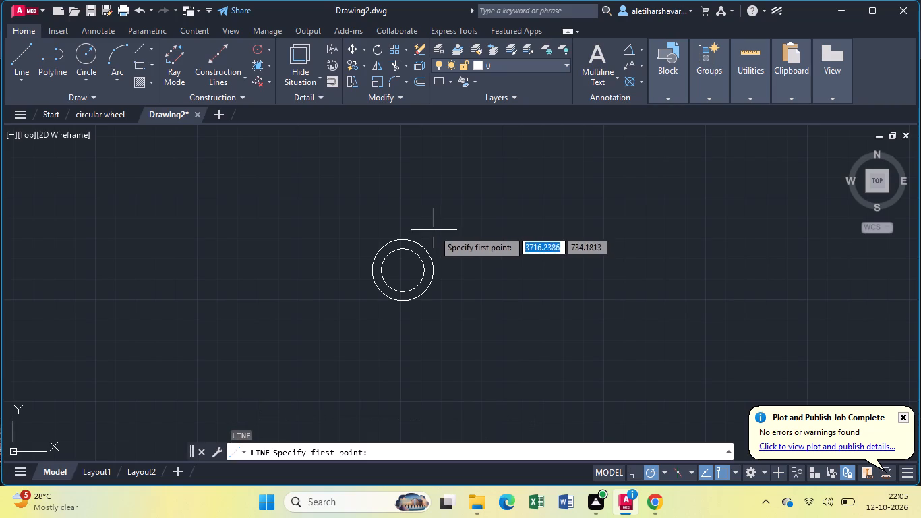
click(403, 273)
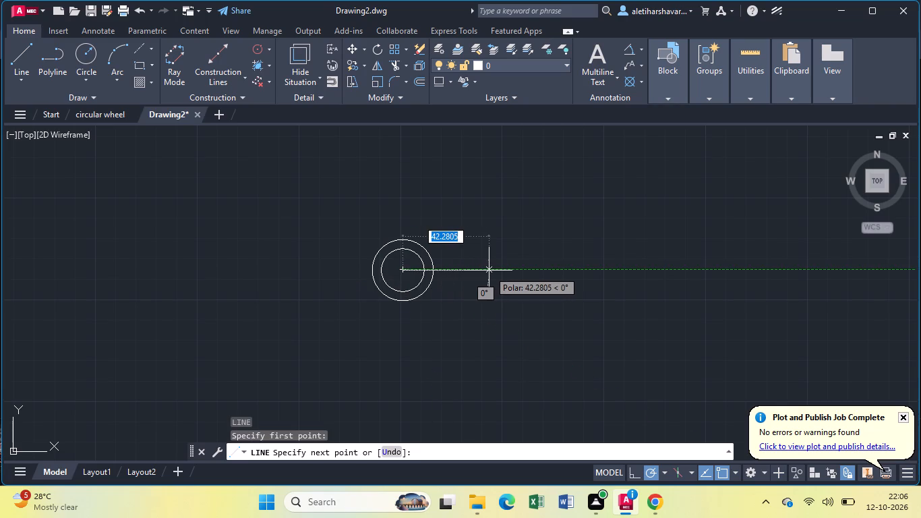
key(4)
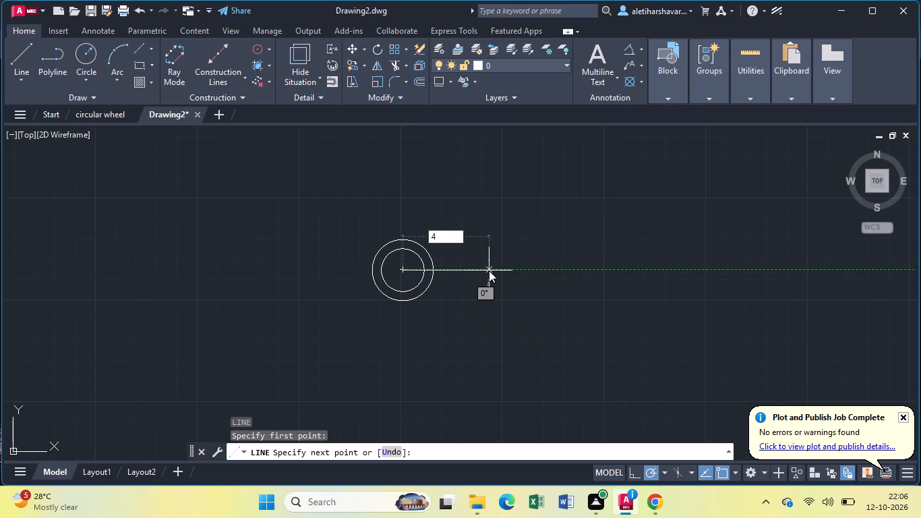
key(3)
key(period)
key(5)
key(Return)
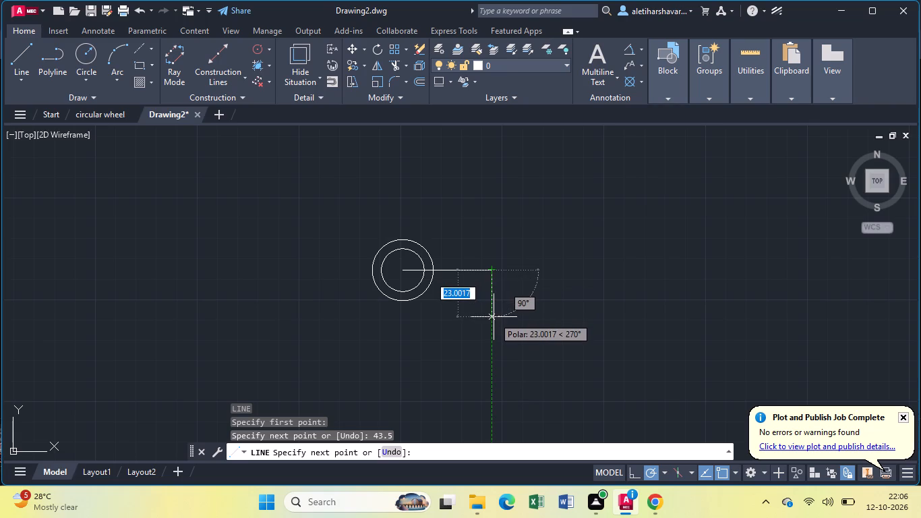
key(1)
key(3)
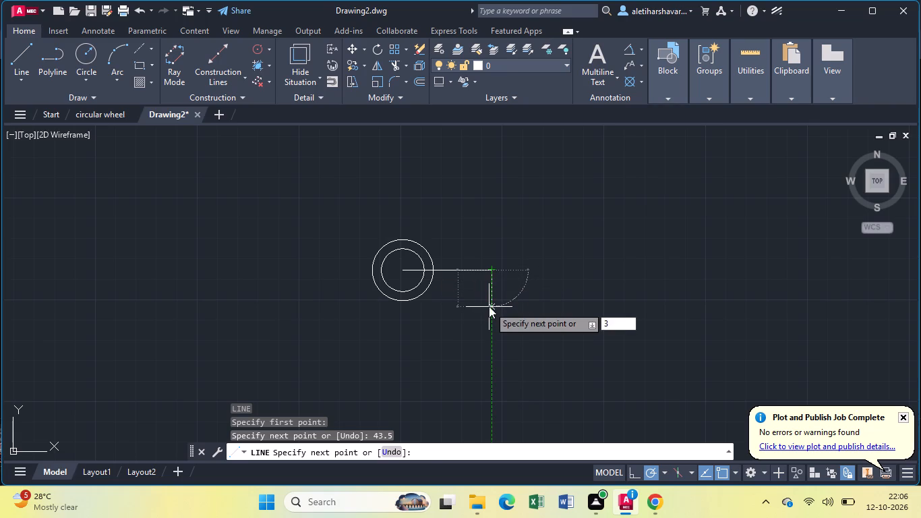
key(Return)
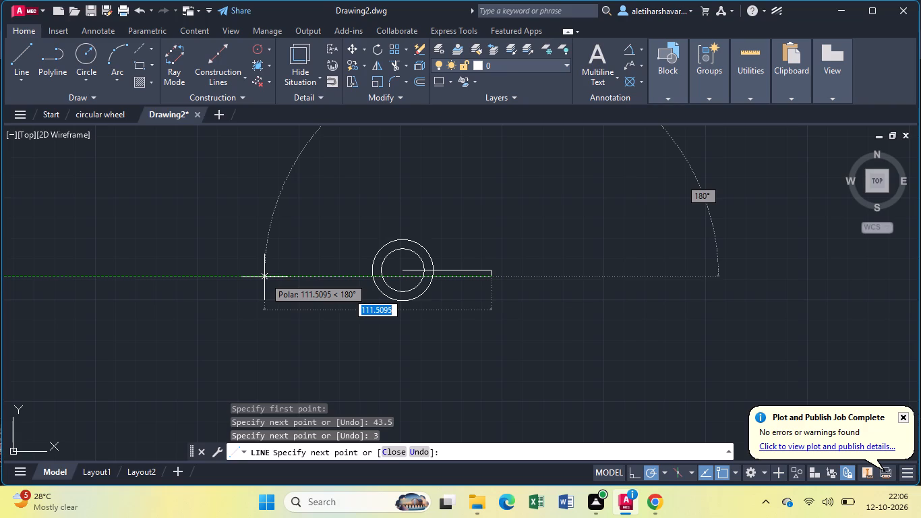
text(87)
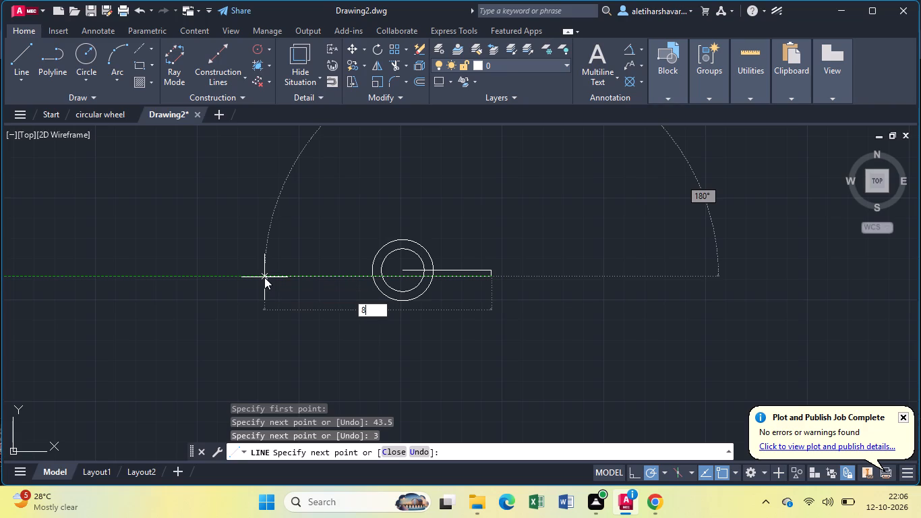
key(Return)
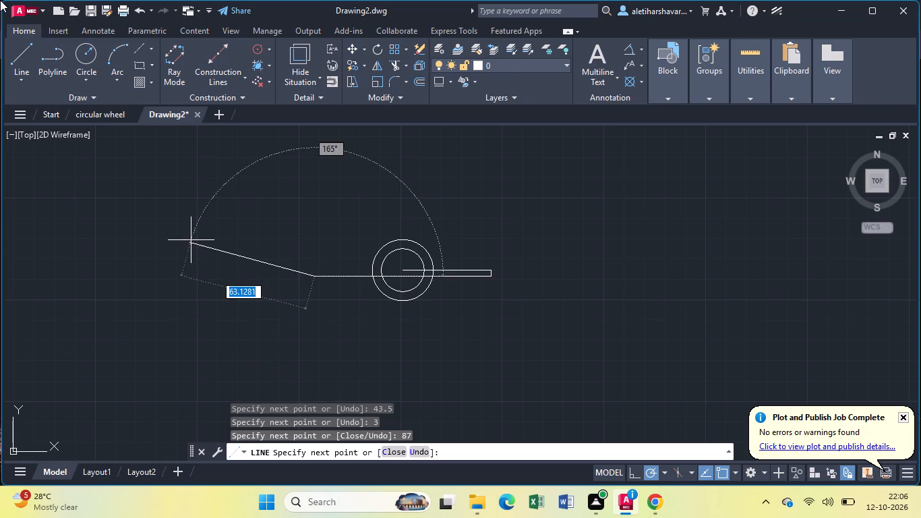
key(Escape)
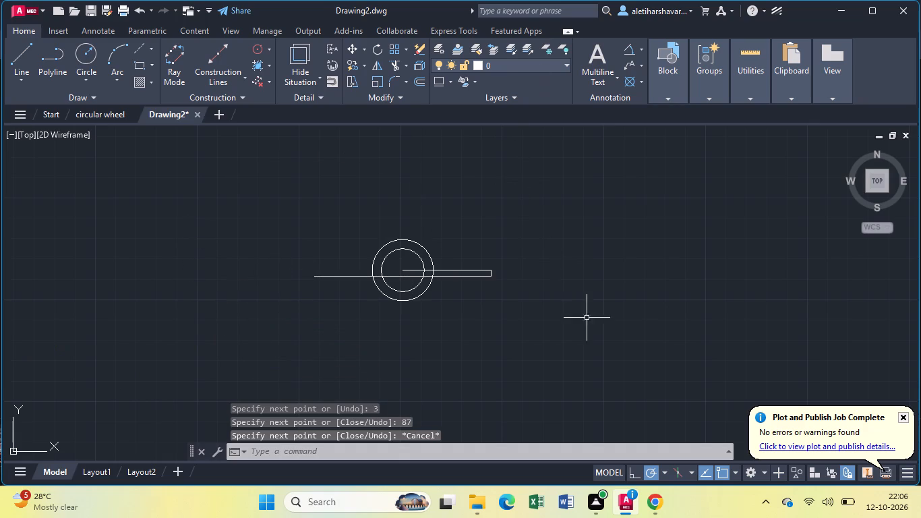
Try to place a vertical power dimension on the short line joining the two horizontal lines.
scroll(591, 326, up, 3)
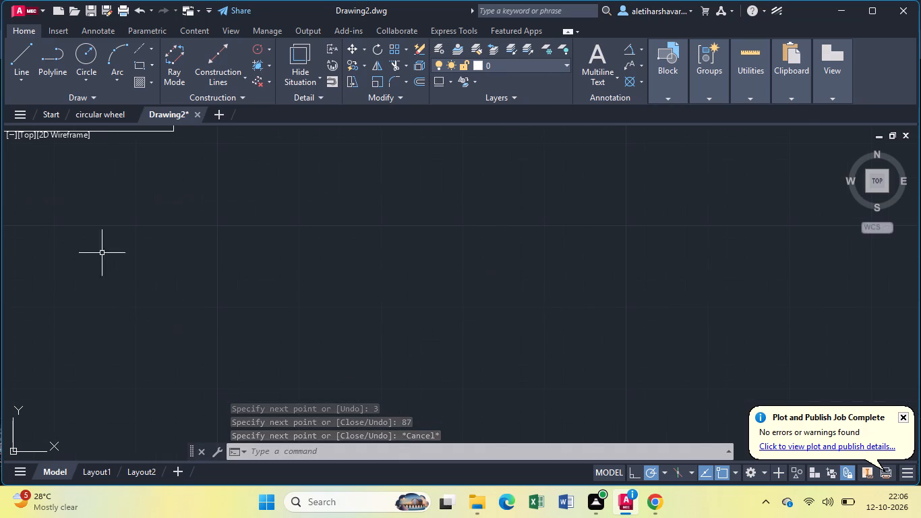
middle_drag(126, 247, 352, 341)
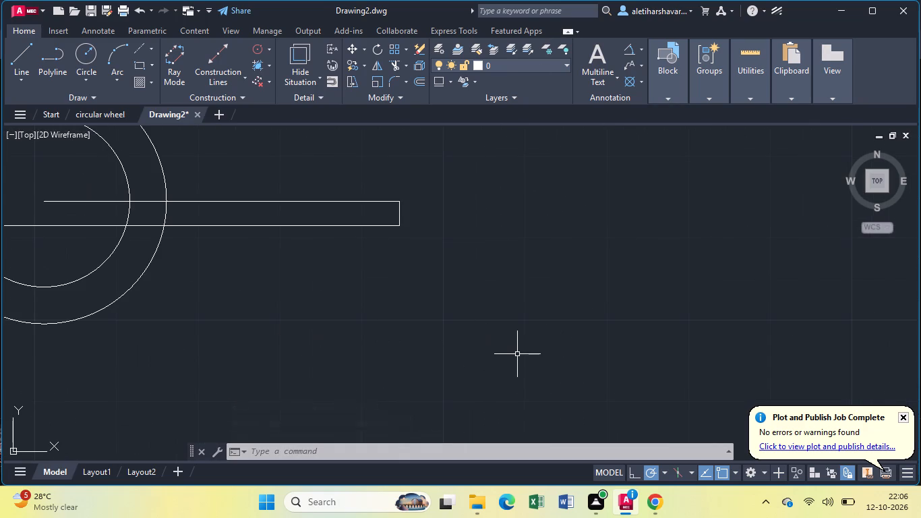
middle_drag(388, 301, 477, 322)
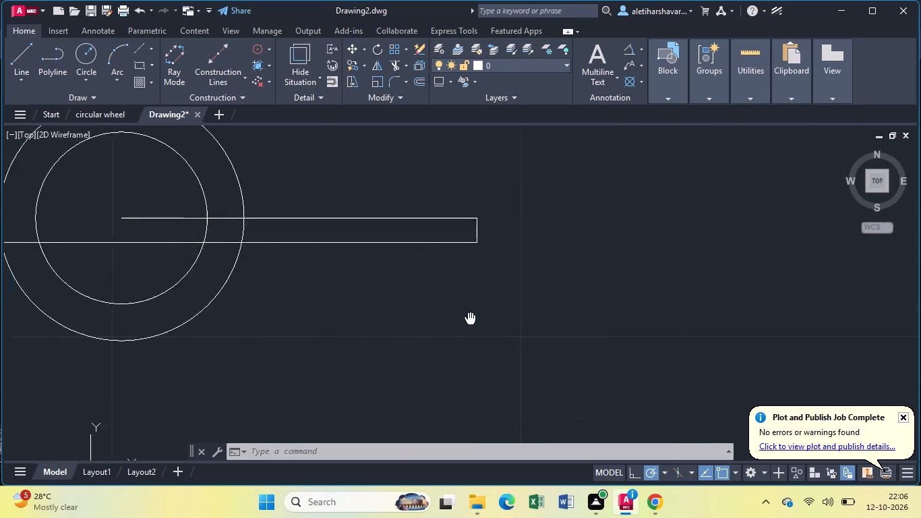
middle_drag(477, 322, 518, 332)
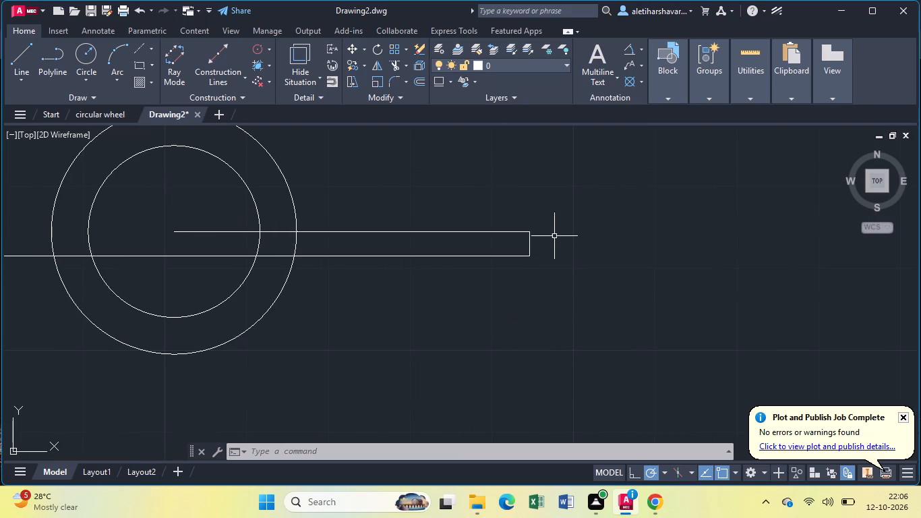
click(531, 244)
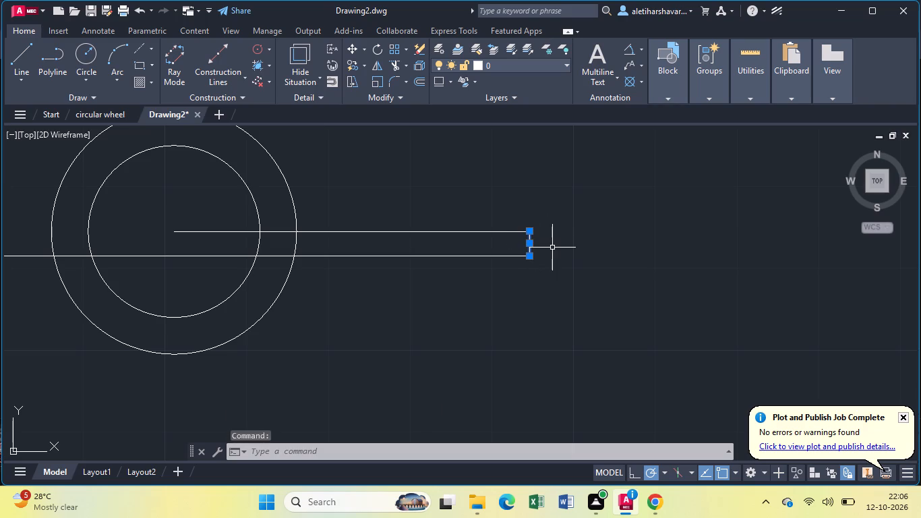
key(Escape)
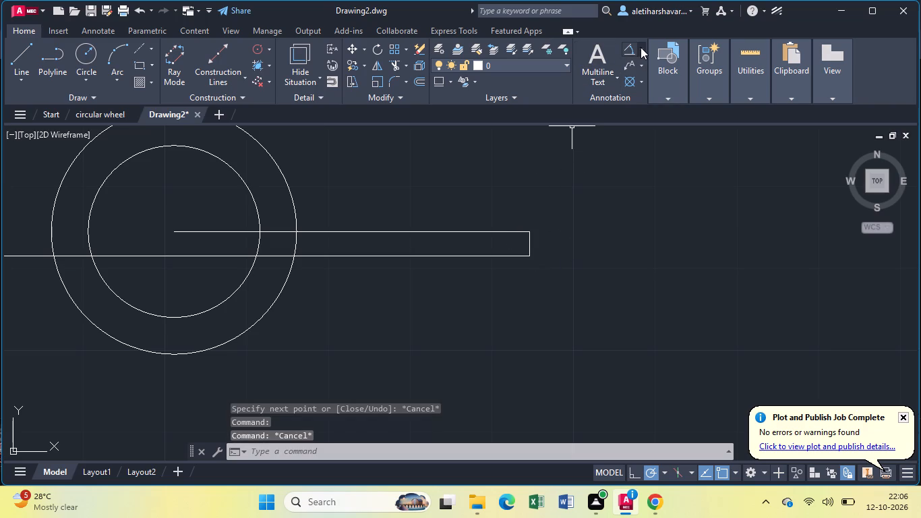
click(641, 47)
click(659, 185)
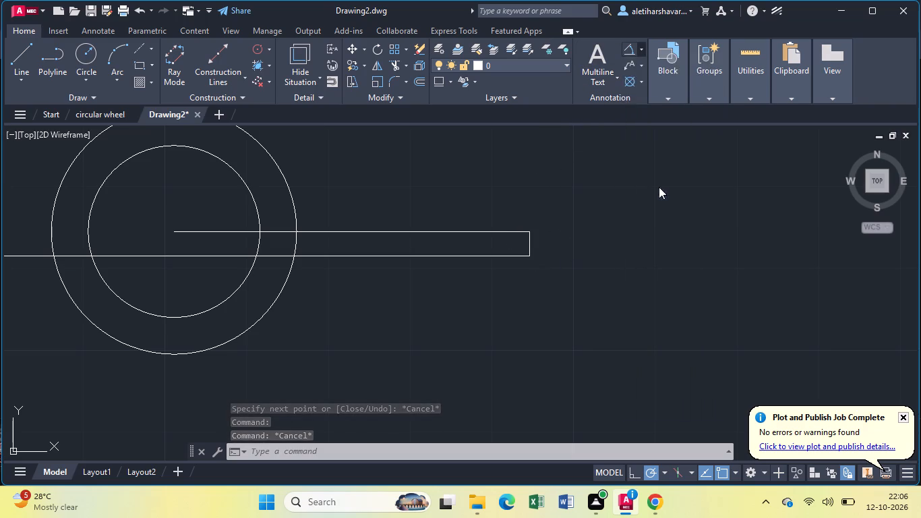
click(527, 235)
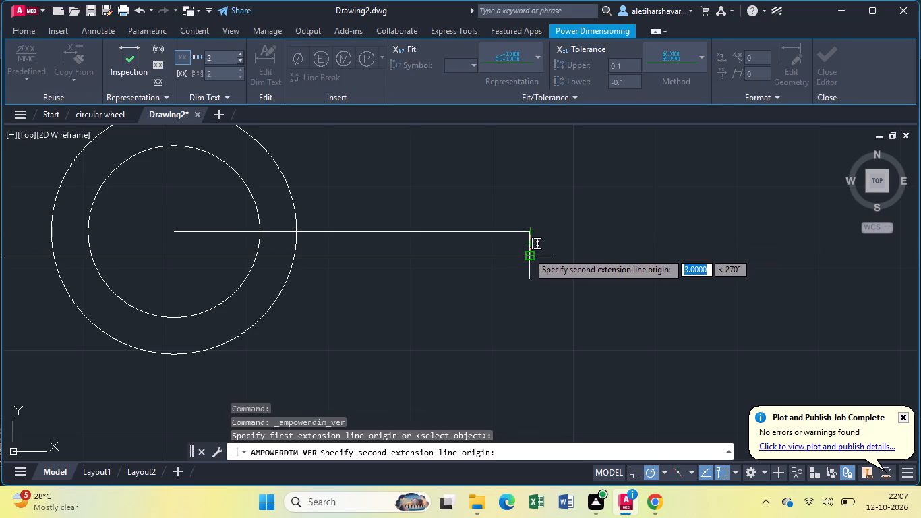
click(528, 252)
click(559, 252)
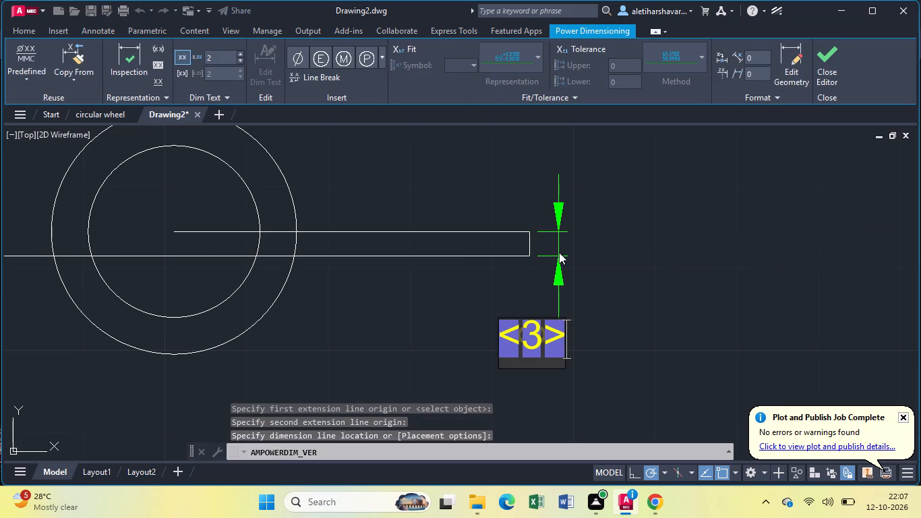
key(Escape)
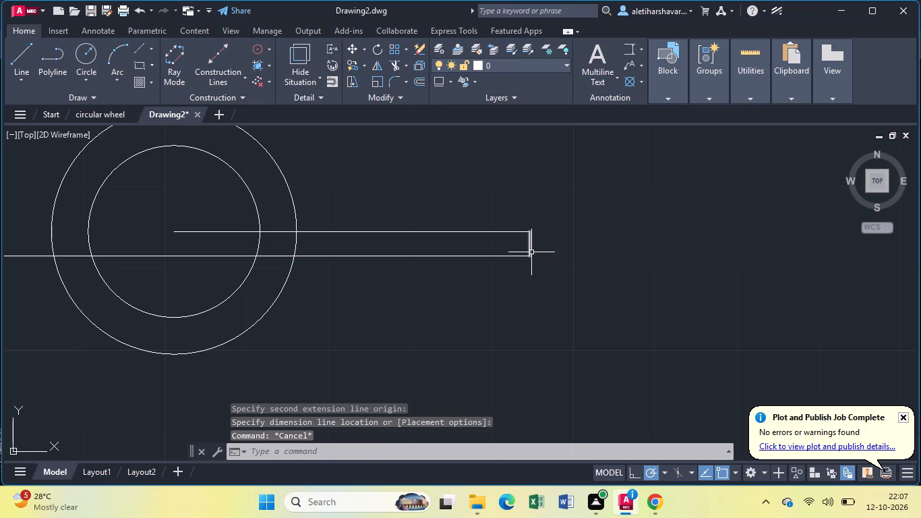
Erase the short vertical line and the lower 87-long horizontal line.
click(532, 252)
click(524, 247)
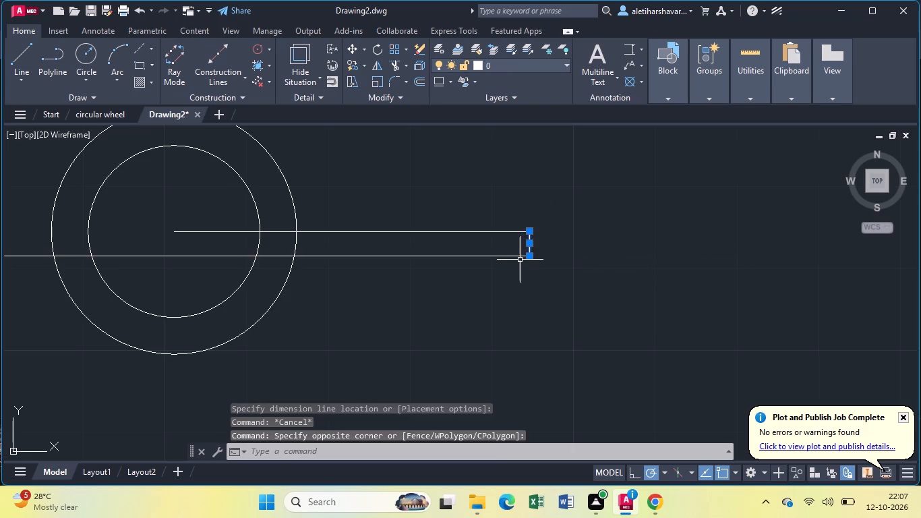
key(Delete)
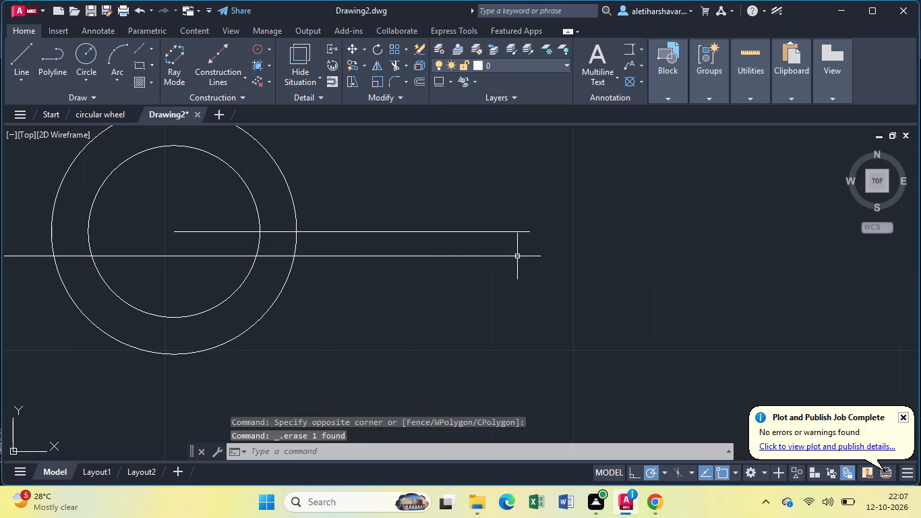
click(517, 256)
key(Delete)
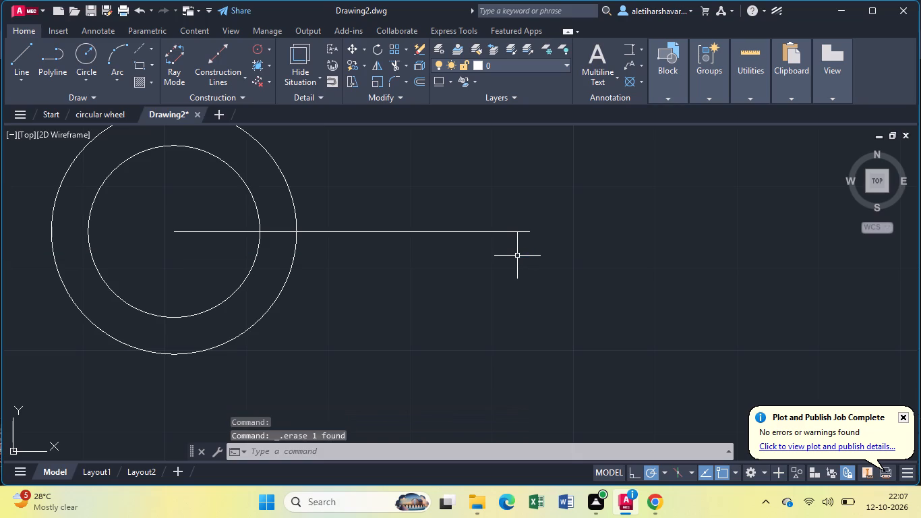
From the right end of the 43.5 line, draw connected lines 13 straight down and 87 horizontally to the left.
key(l)
key(Return)
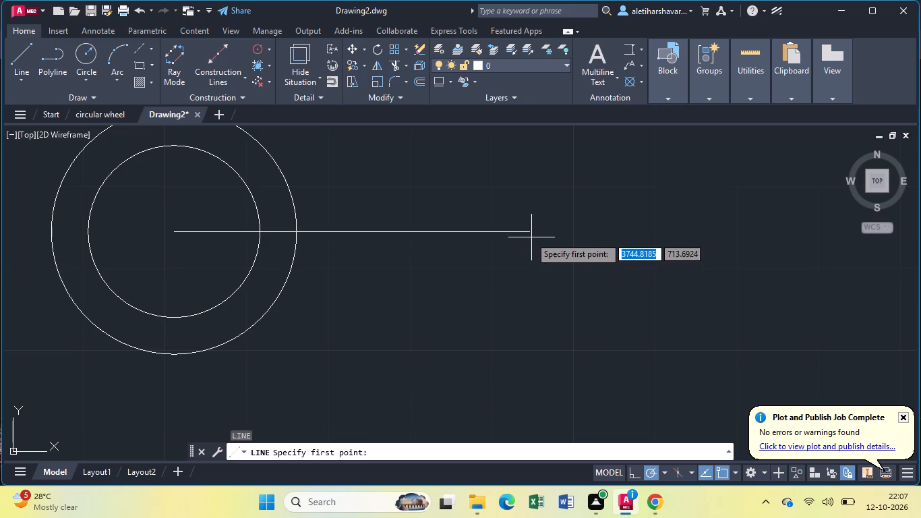
click(529, 235)
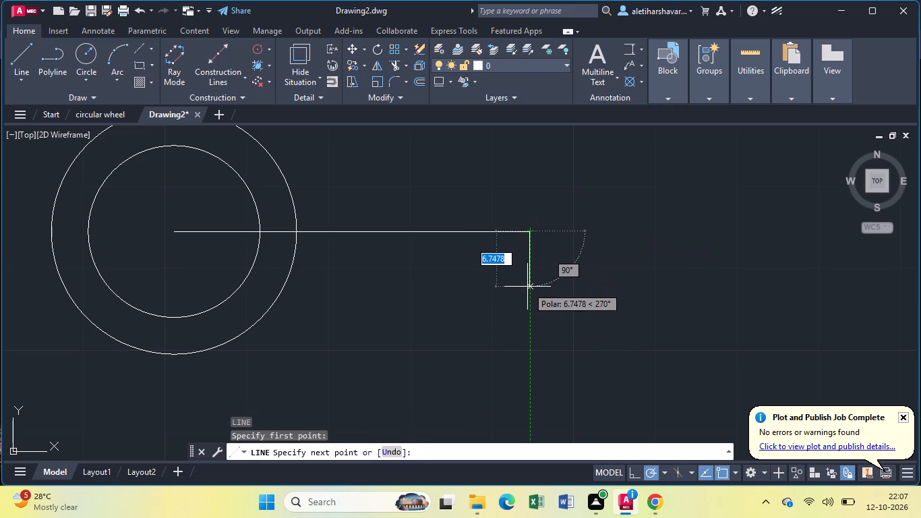
text(13)
key(Return)
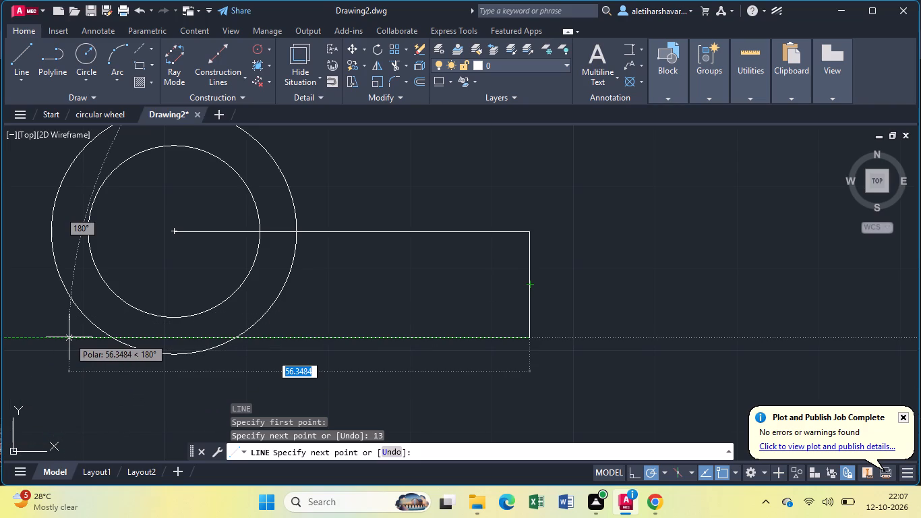
text(87)
key(Return)
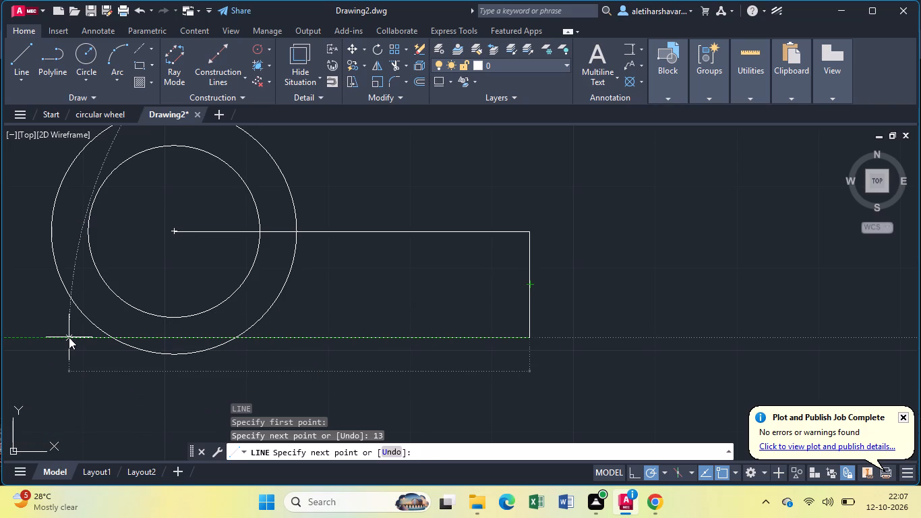
scroll(69, 337, down, 3)
middle_drag(69, 337, 304, 297)
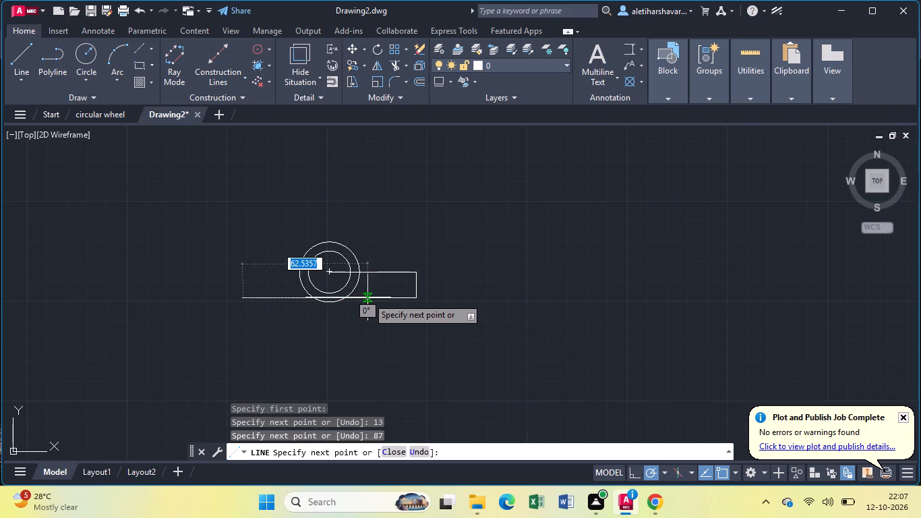
scroll(367, 297, up, 2)
key(Escape)
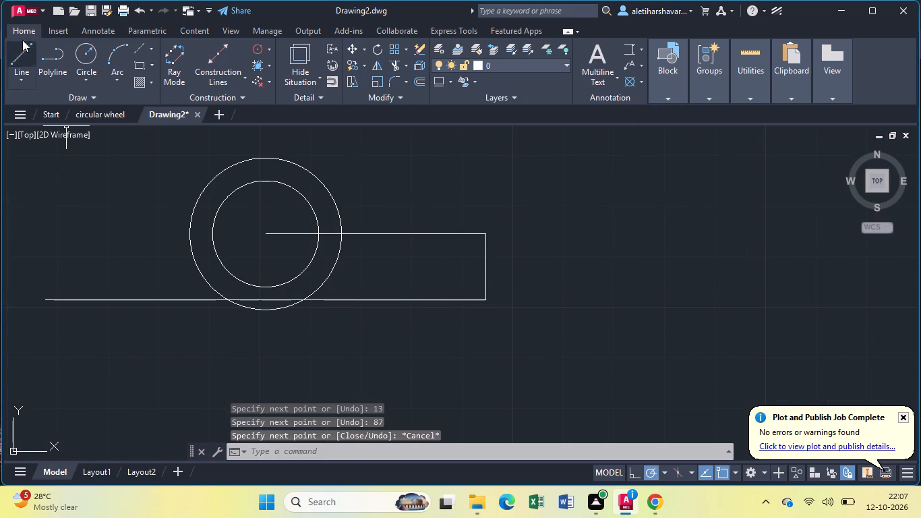
Draw two concentric circles of radius 5 and 11 centred on the right end of the lower horizontal line.
click(80, 56)
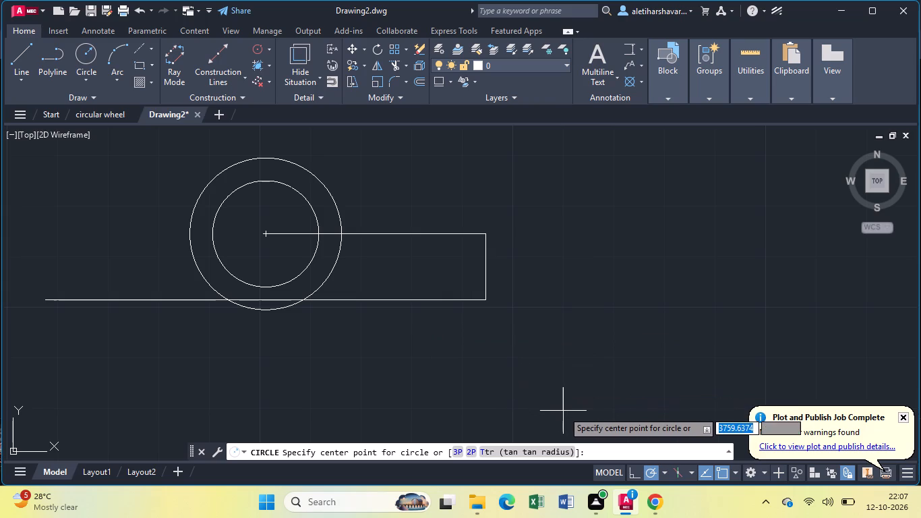
click(488, 301)
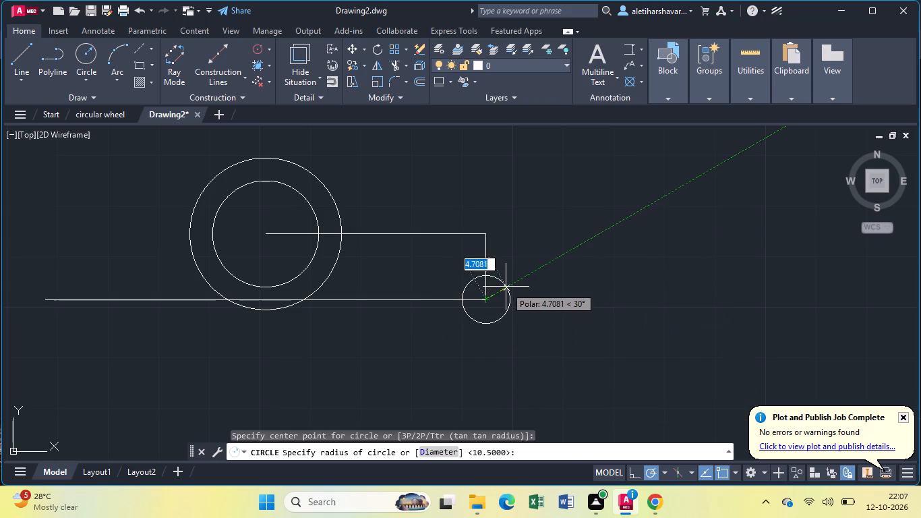
key(5)
key(Return)
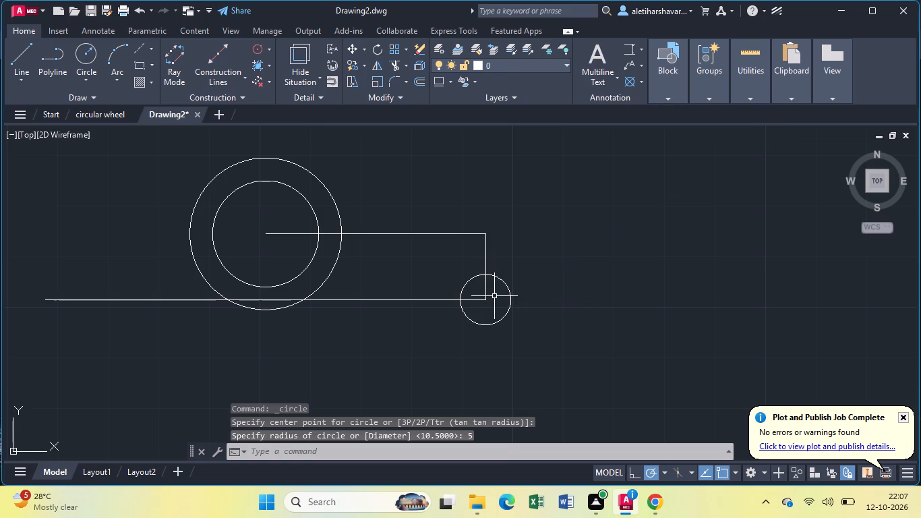
key(Return)
click(487, 300)
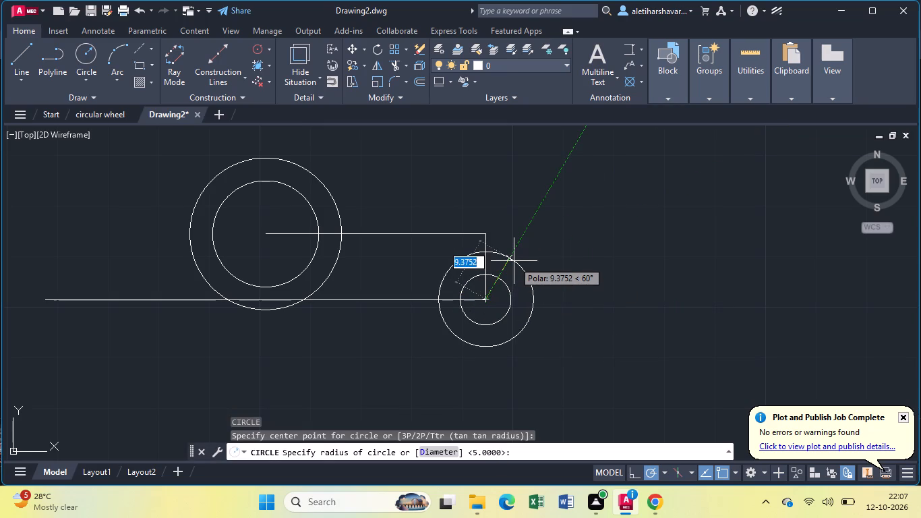
key(1)
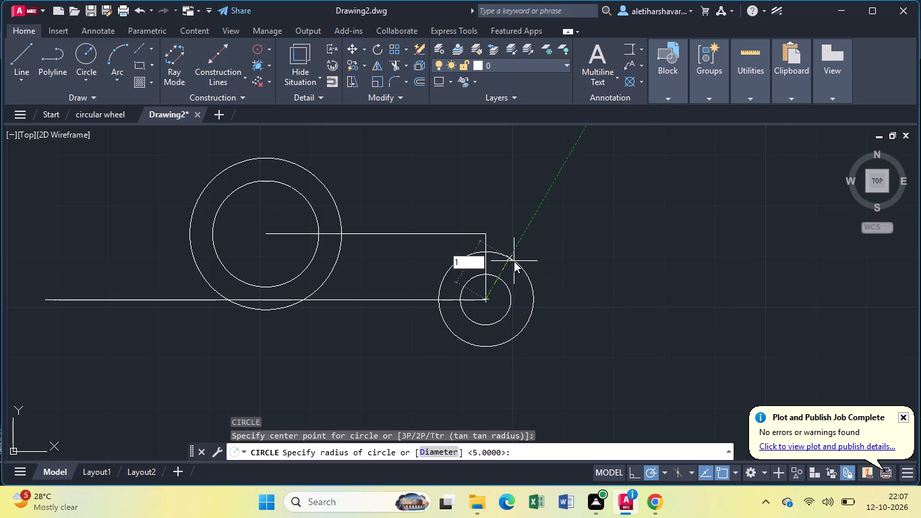
key(1)
key(Return)
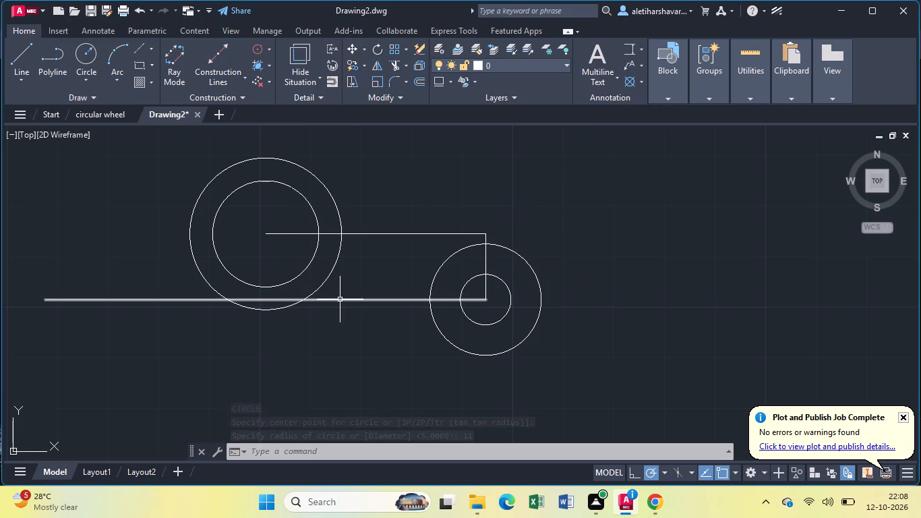
Erase the 13-long vertical line joining the two horizontal lines.
click(485, 254)
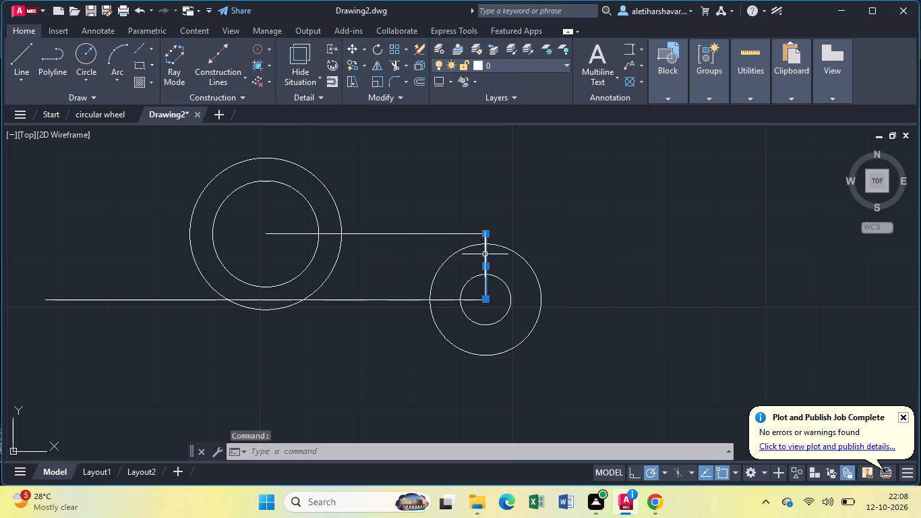
key(Delete)
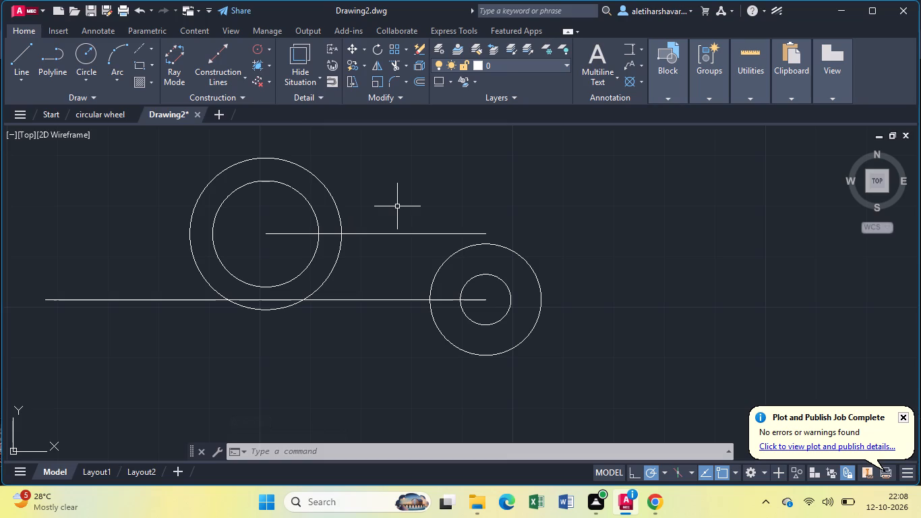
Fillet the radius 15 circle and the radius 11 circle with a radius of 10, and place the fillet's radius dimension.
click(390, 80)
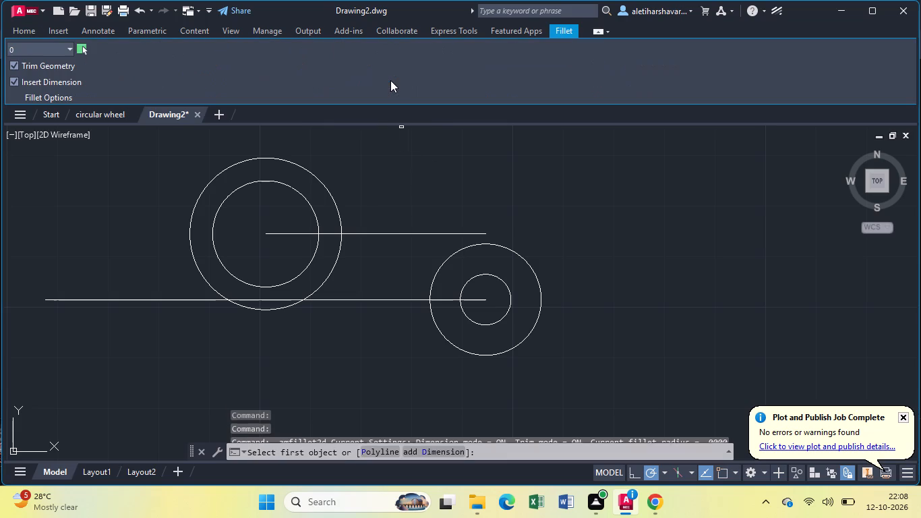
click(57, 51)
text(10)
key(Return)
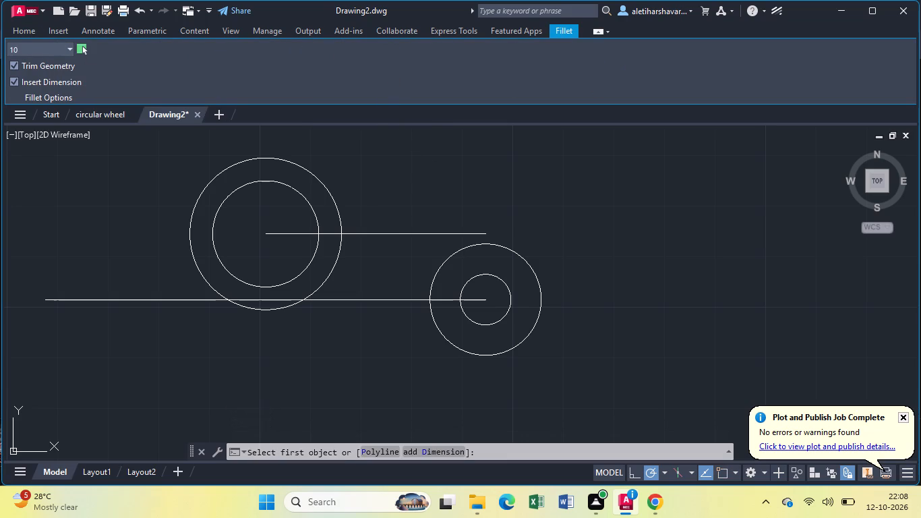
click(328, 279)
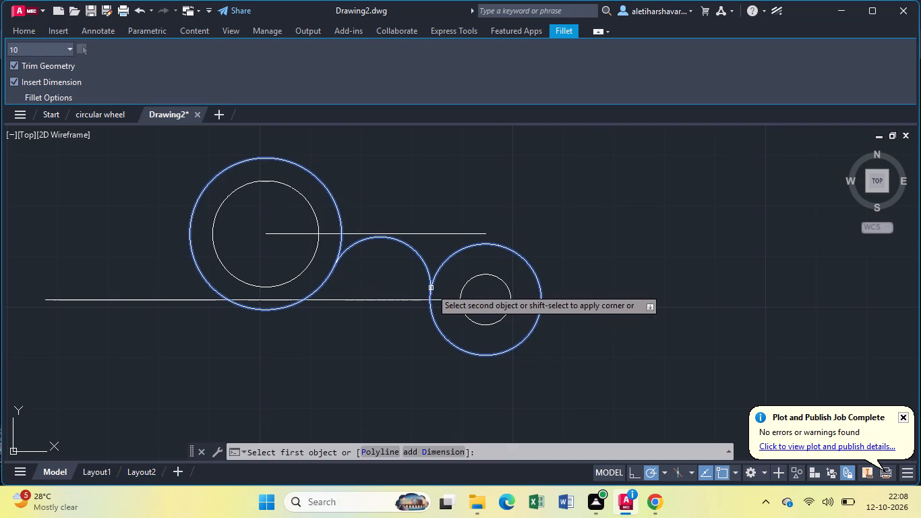
click(431, 288)
click(432, 292)
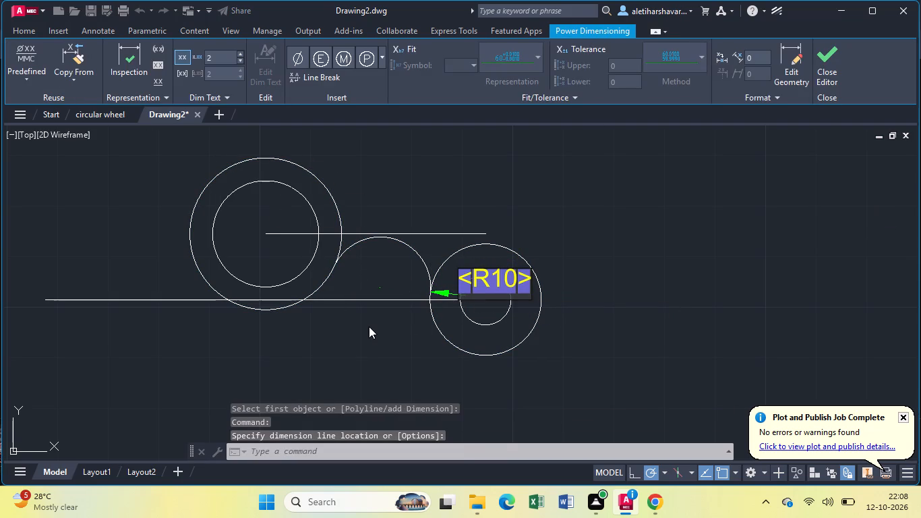
key(Return)
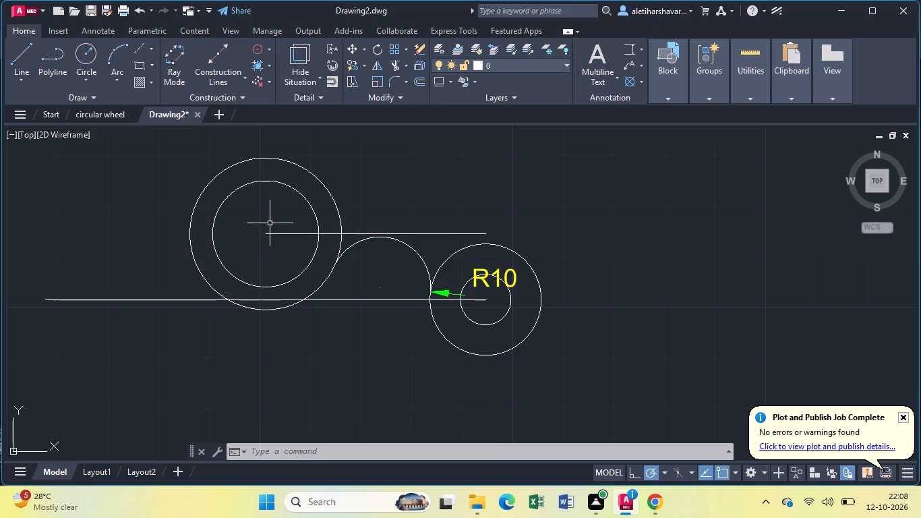
From the centre of the radius 15 circle, draw two consecutive vertical lines upward, 47 and 45 long.
scroll(266, 222, down, 3)
middle_drag(265, 225, 287, 272)
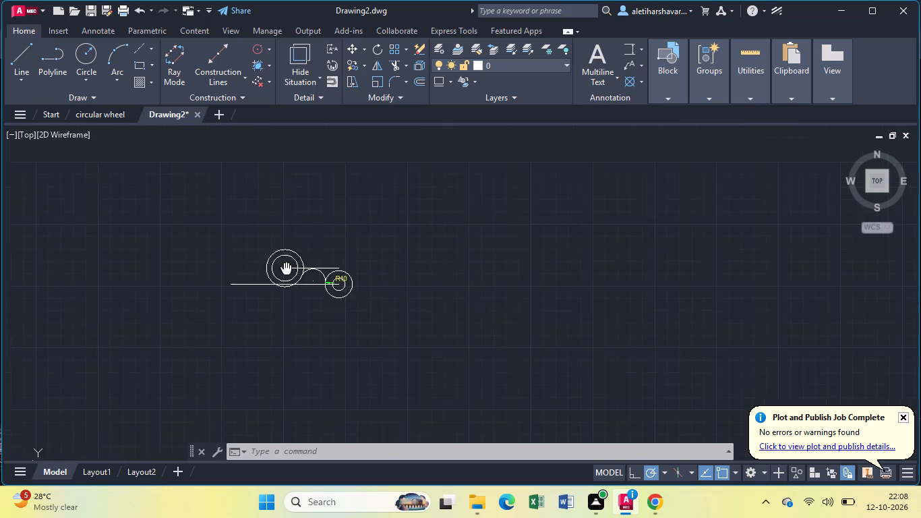
middle_drag(287, 272, 348, 345)
scroll(348, 345, up, 1)
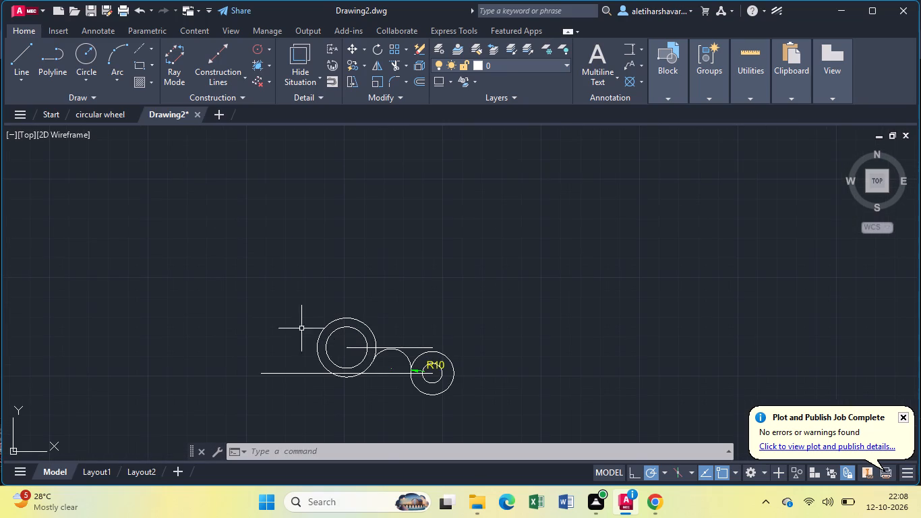
key(l)
key(Return)
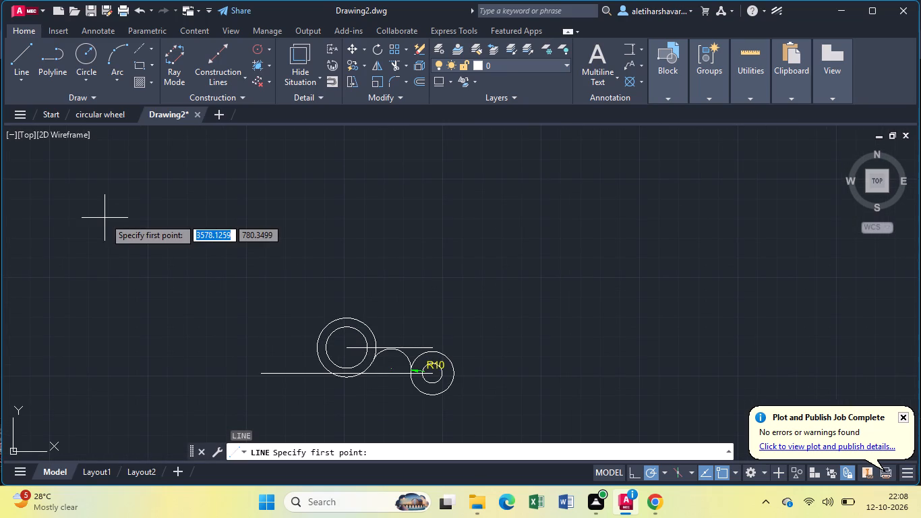
click(349, 350)
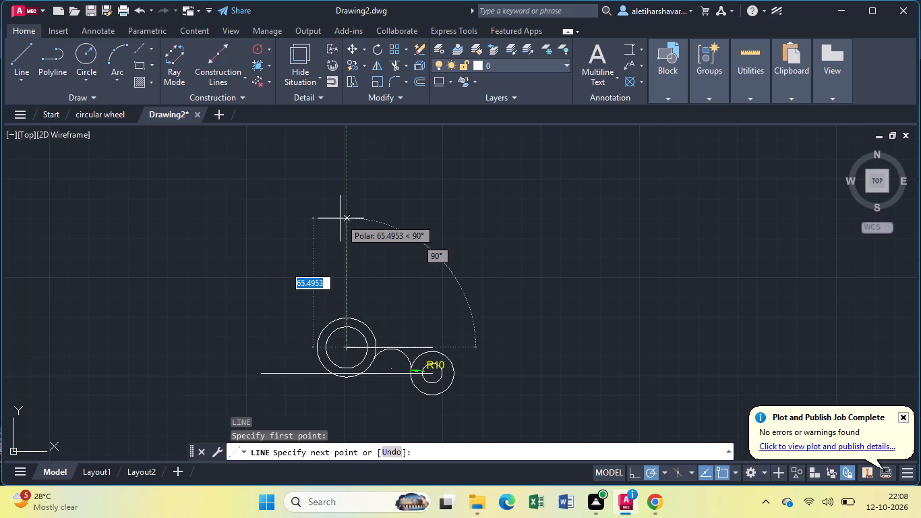
text(47)
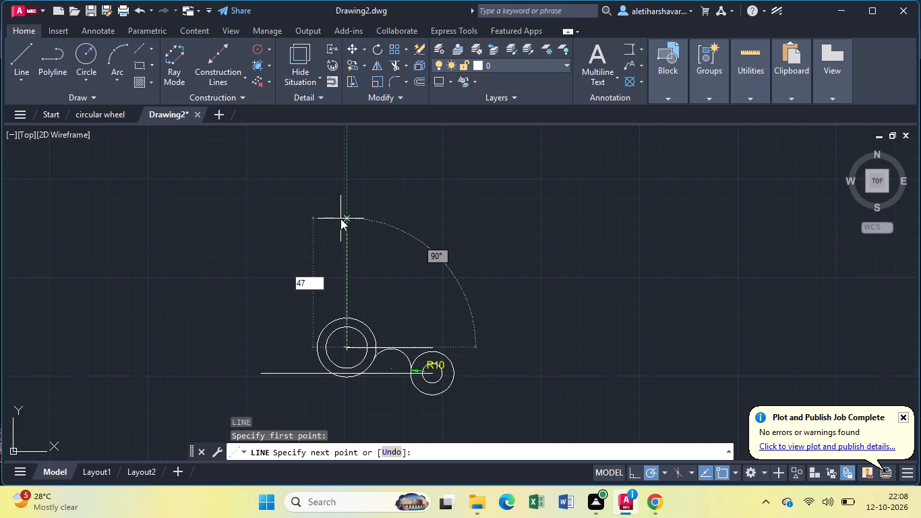
key(Return)
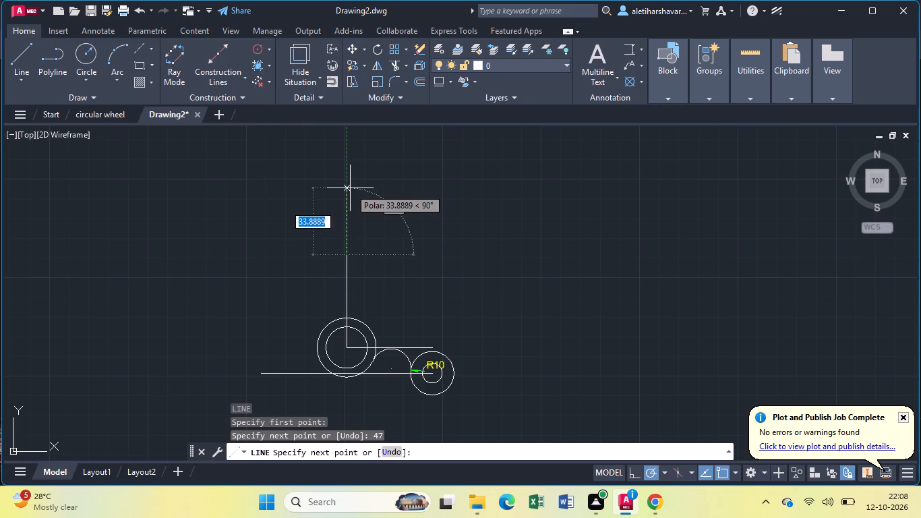
text(45)
key(Return)
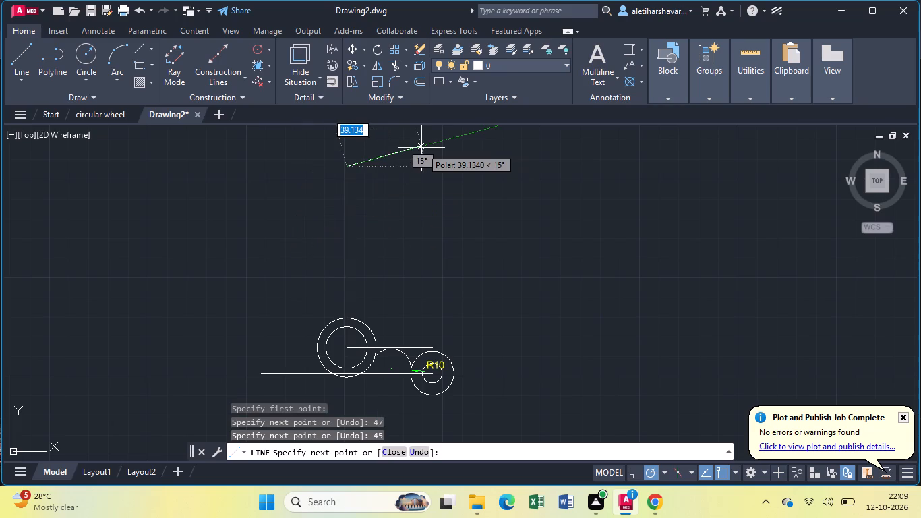
key(Escape)
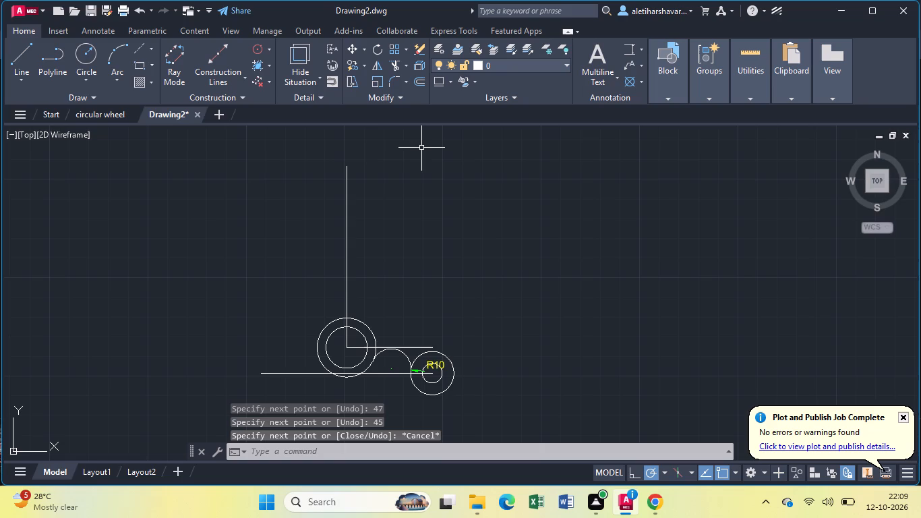
Draw a circle of radius 10 centred where the 47 and 45 vertical lines meet.
key(c)
key(Return)
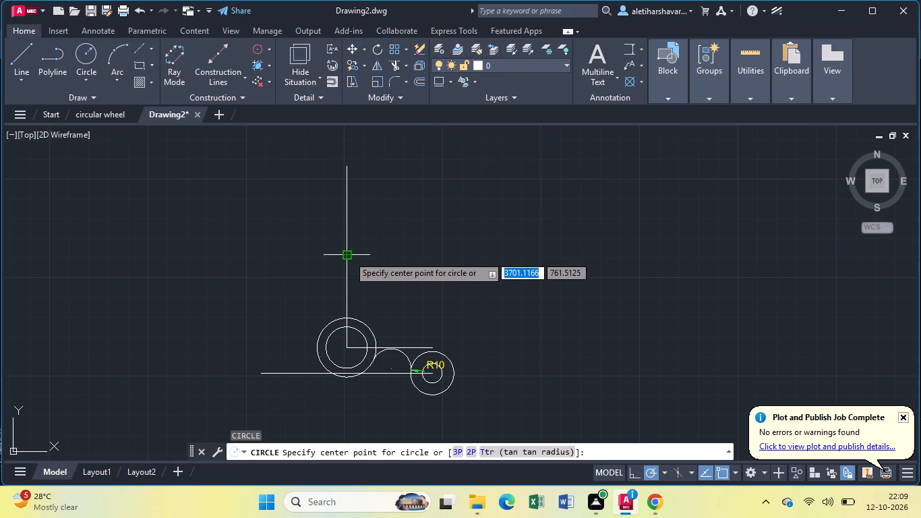
click(349, 256)
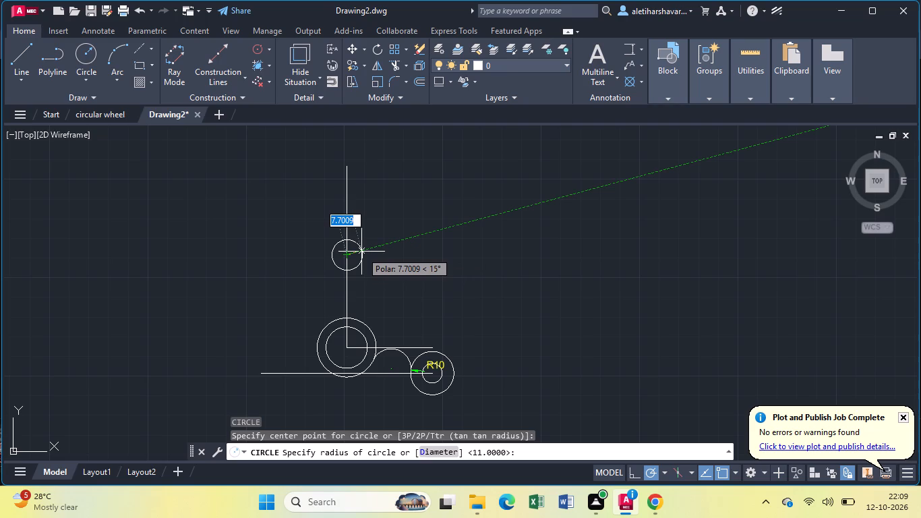
text(10)
key(Return)
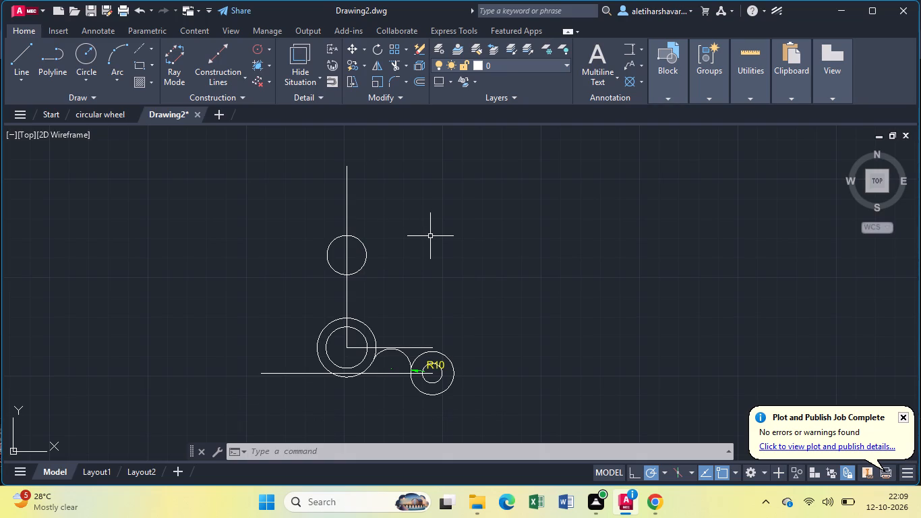
Draw a circle of radius 15 centred at the top end of the 45-long vertical line.
key(c)
key(Return)
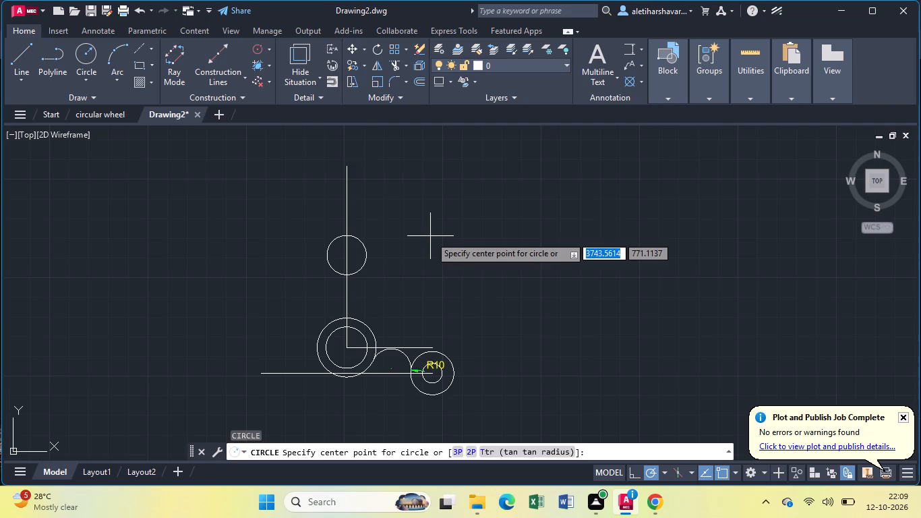
click(347, 165)
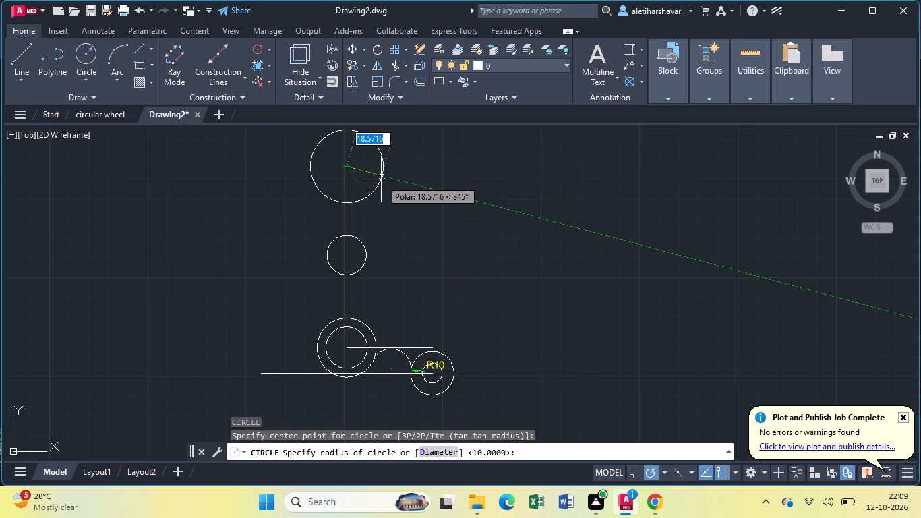
key(1)
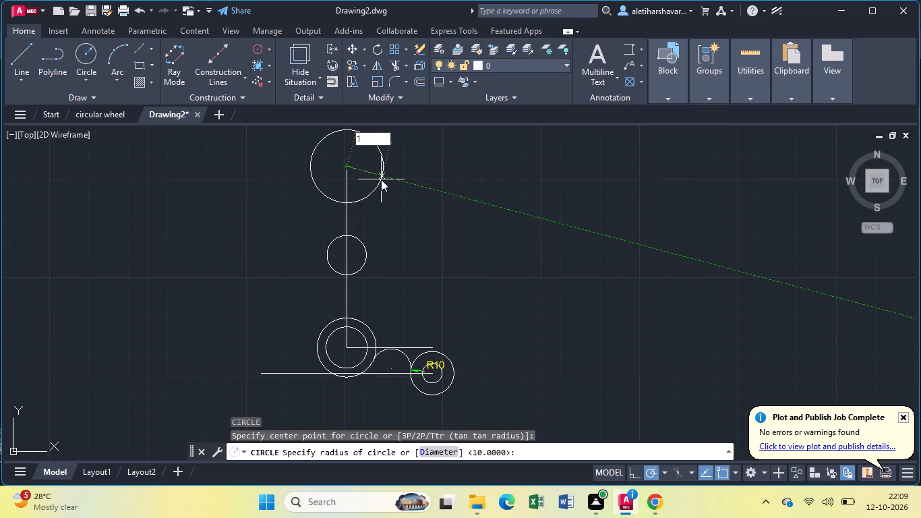
key(5)
key(Return)
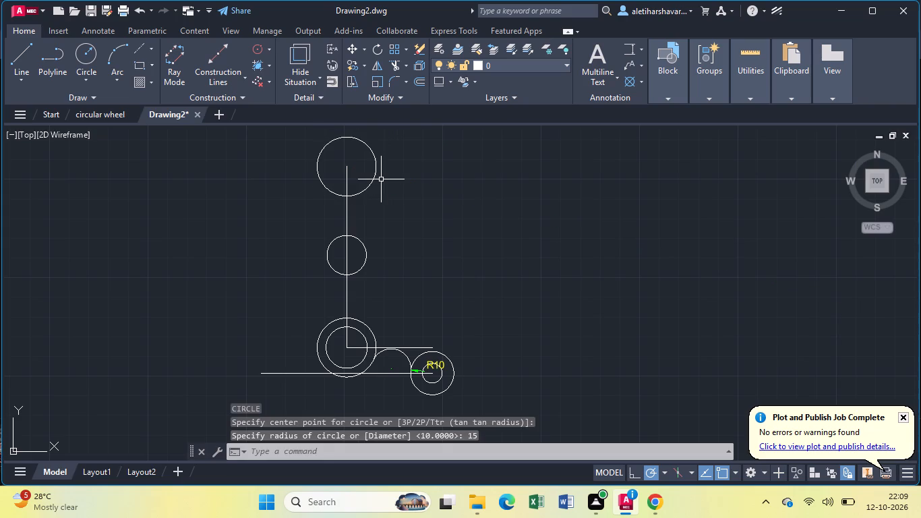
Draw a concentric circle of radius 7.5 inside the upper radius 15 circle.
key(Return)
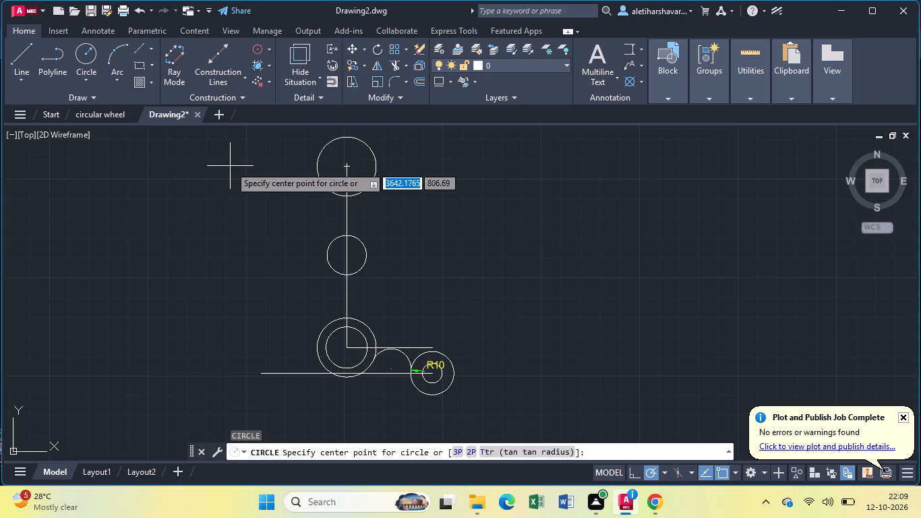
click(348, 167)
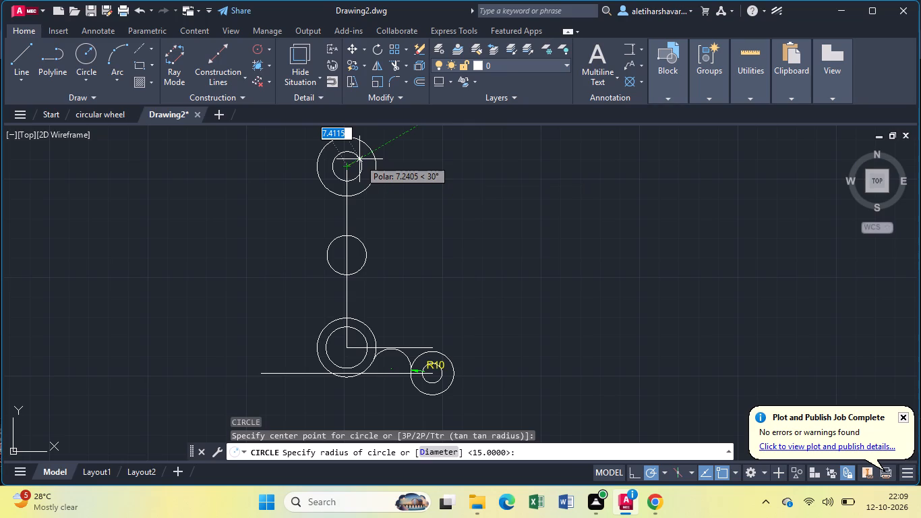
key(1)
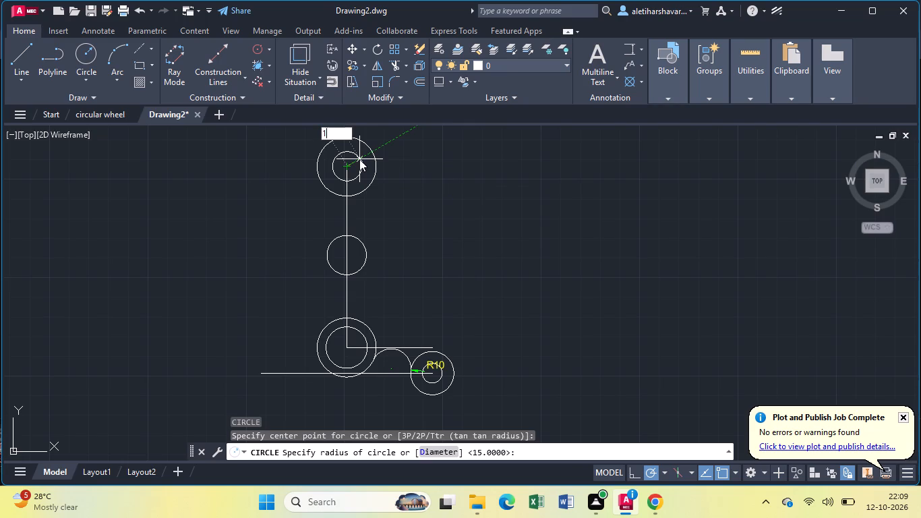
key(BackSpace)
key(7)
text(.5)
key(Return)
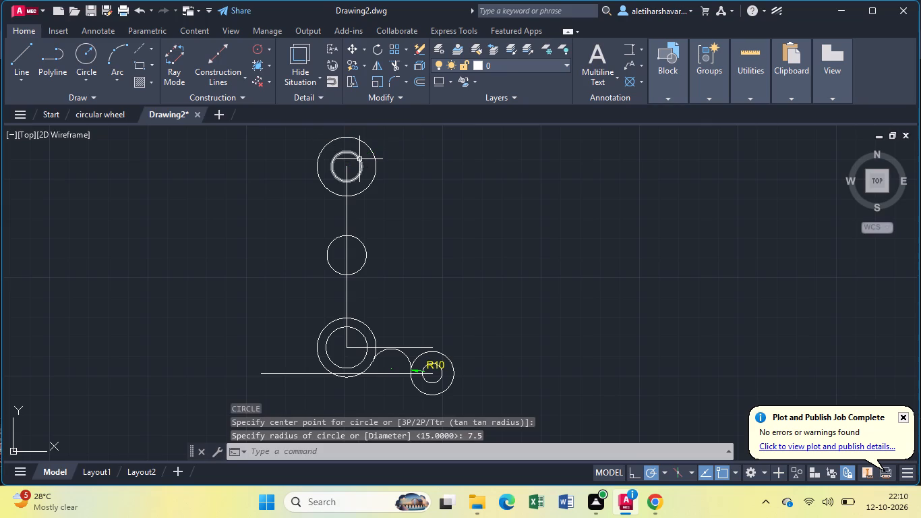
Draw a circle of radius 56 concentric with the upper radius 15 and 7.5 circles.
ctrl+scroll(359, 159, down, 2)
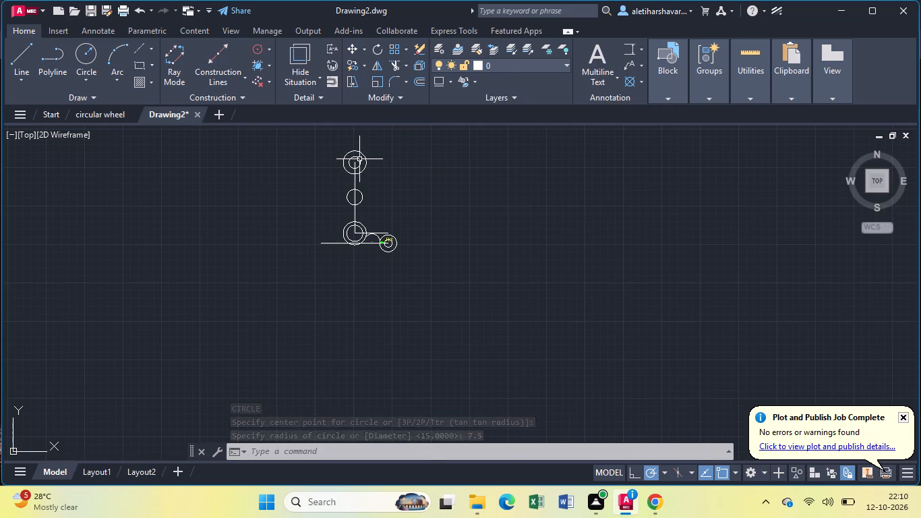
middle_drag(368, 149, 370, 277)
scroll(323, 279, up, 2)
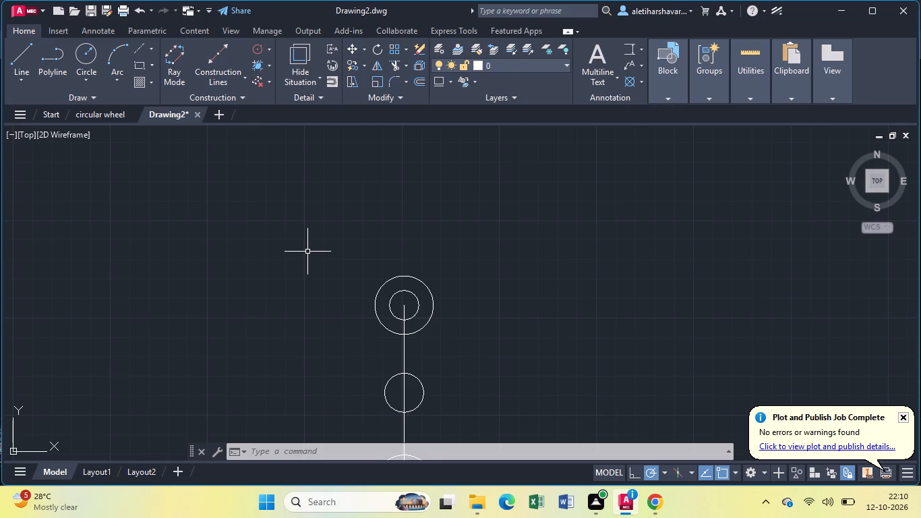
key(c)
key(Return)
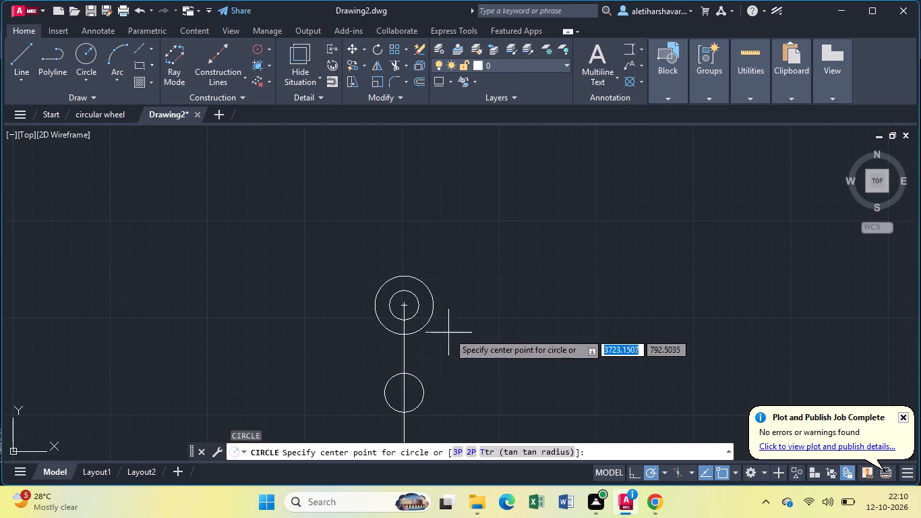
click(408, 306)
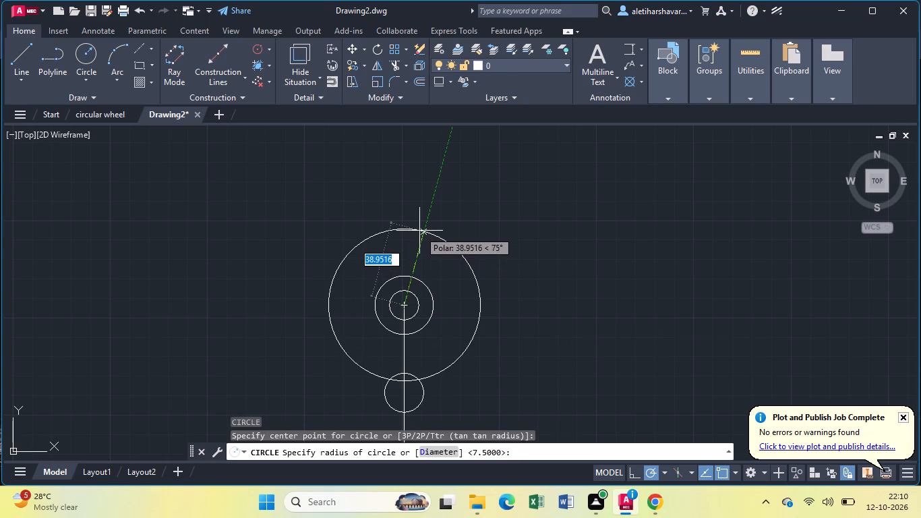
text(56)
key(Return)
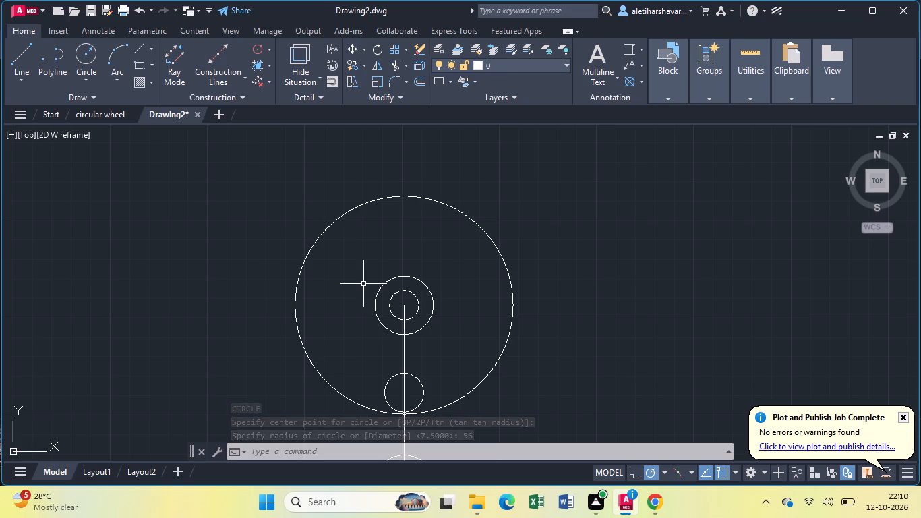
Draw a circle of radius 50 concentric with the radius 56 circle.
key(c)
key(Return)
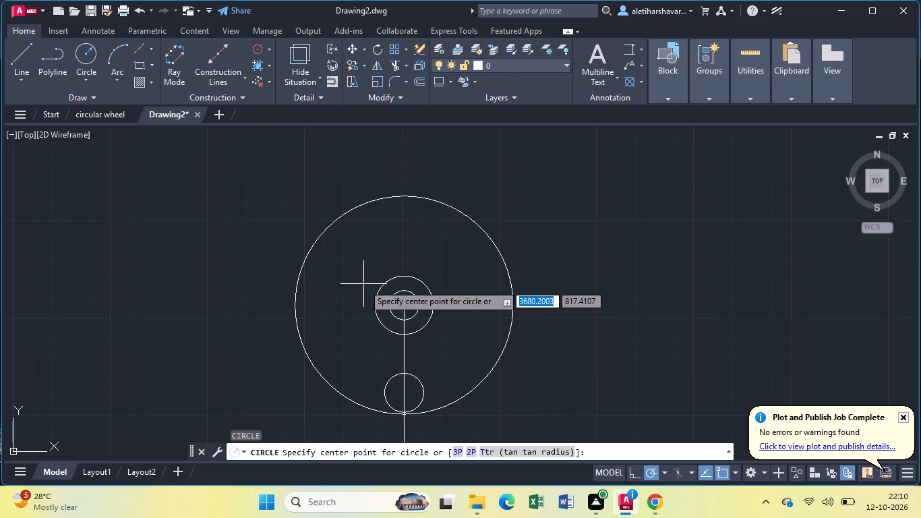
click(404, 305)
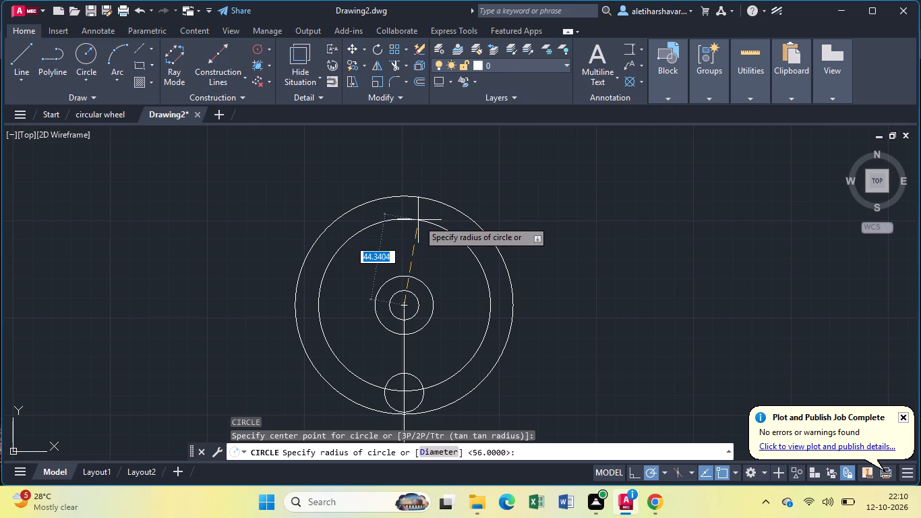
key(2)
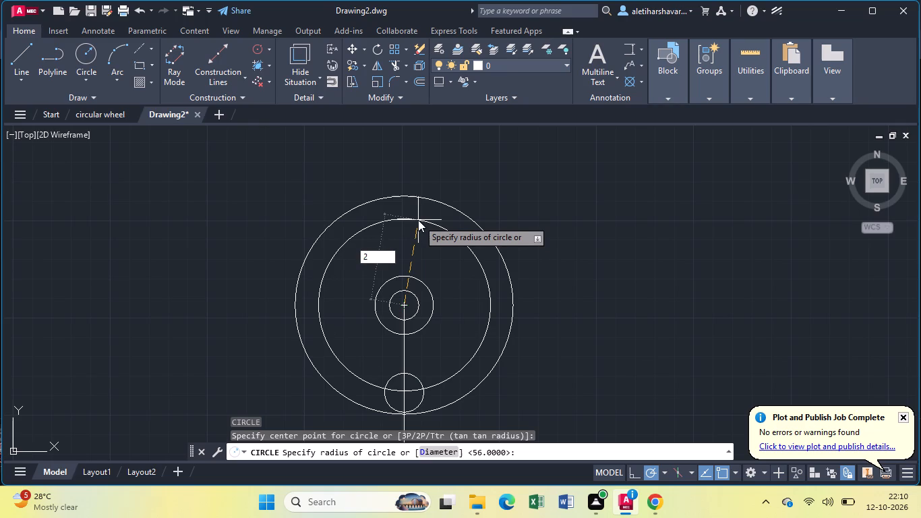
key(BackSpace)
text(50)
key(Return)
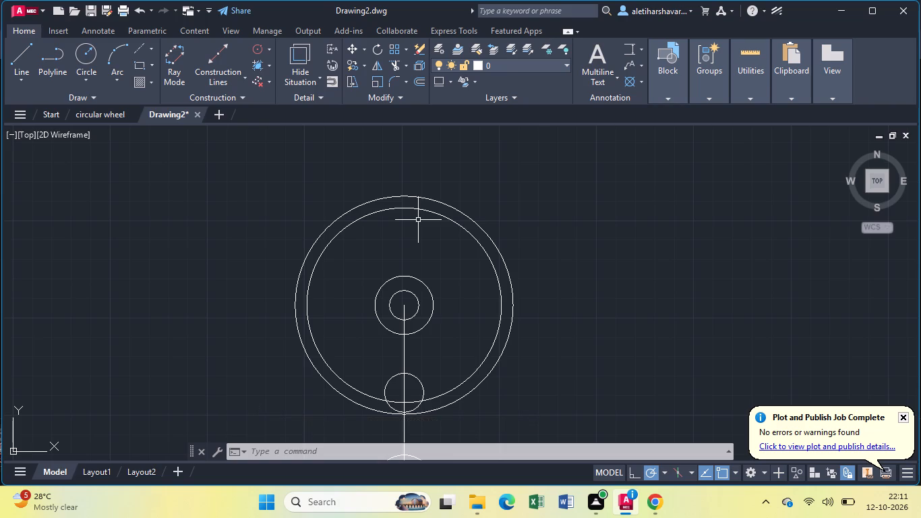
From the centre of the radius 56 circle, draw connected lines 6 to the right, 12 to the left, and vertically up past that circle.
key(l)
key(Return)
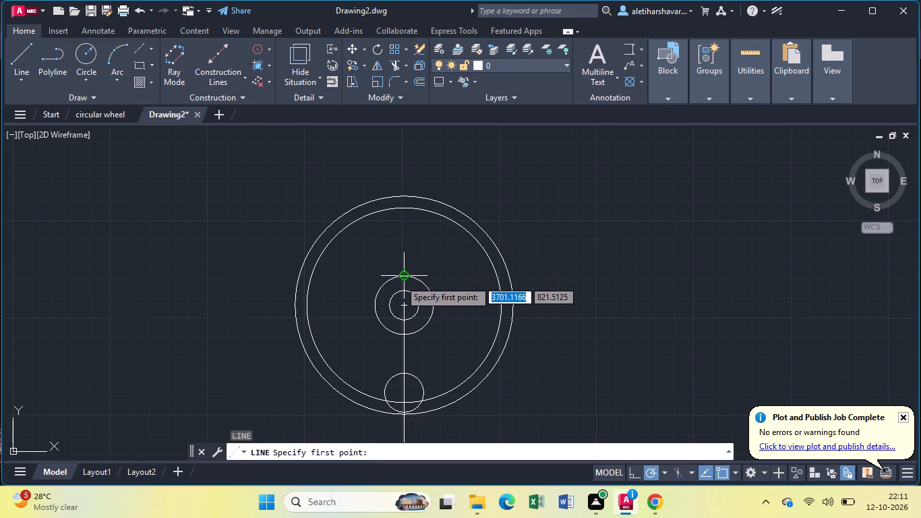
click(403, 301)
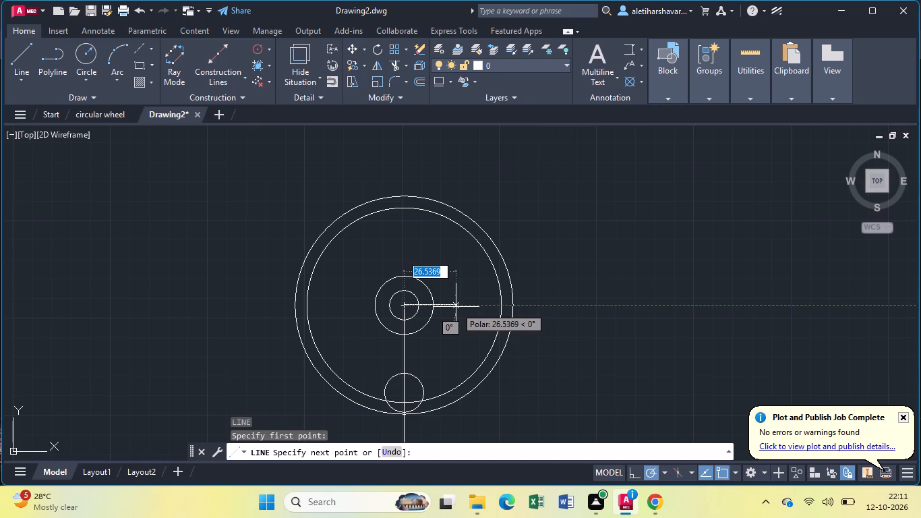
key(6)
key(Return)
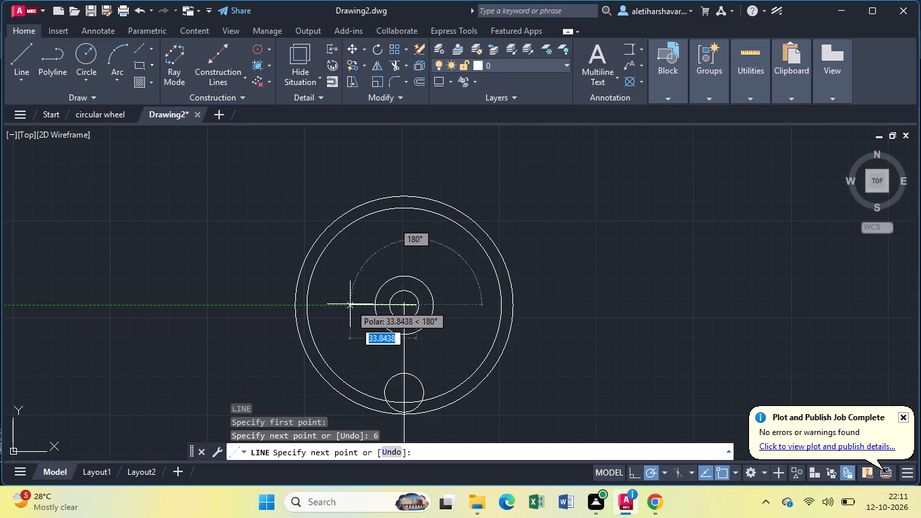
text(12)
key(Return)
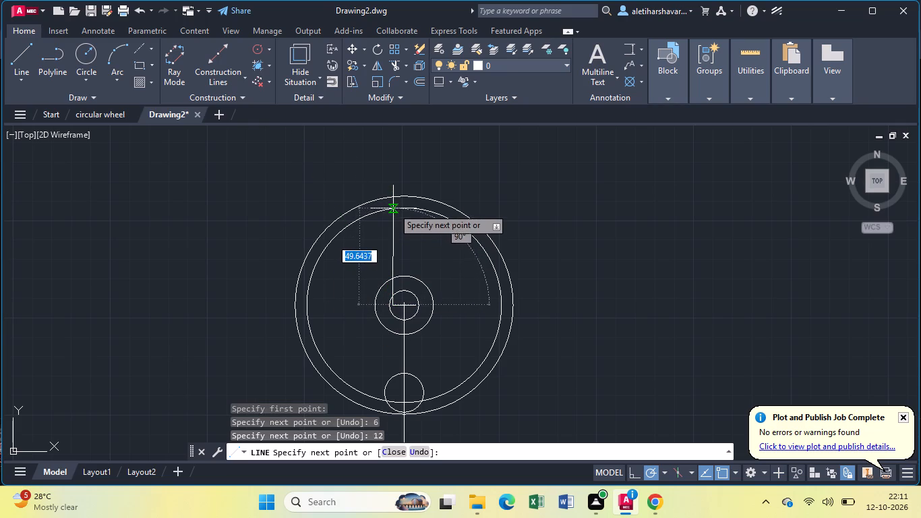
click(393, 179)
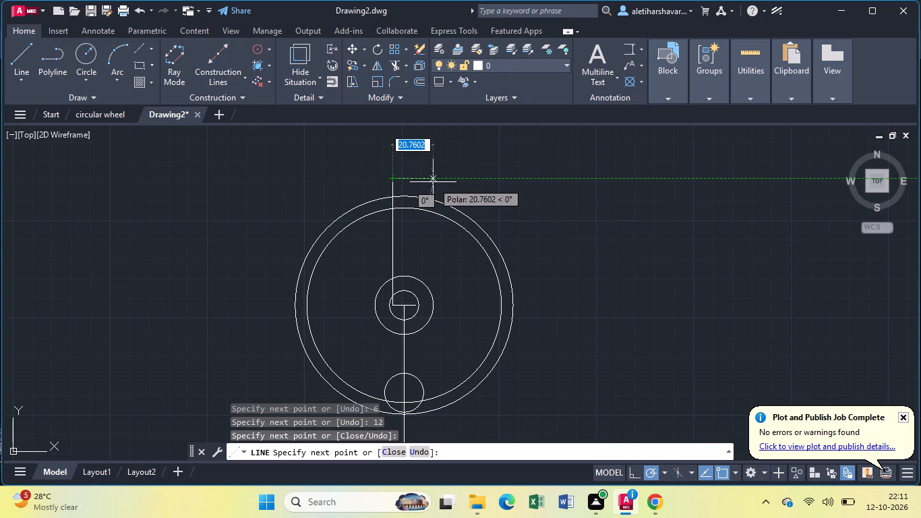
key(Escape)
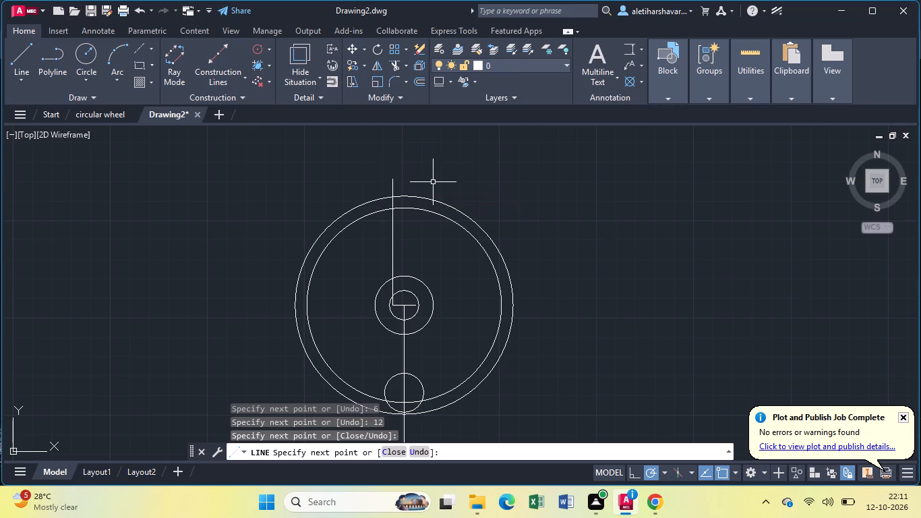
Draw a vertical line about 62 long upward from the right end of the short horizontal line, past the radius 56 circle.
key(Return)
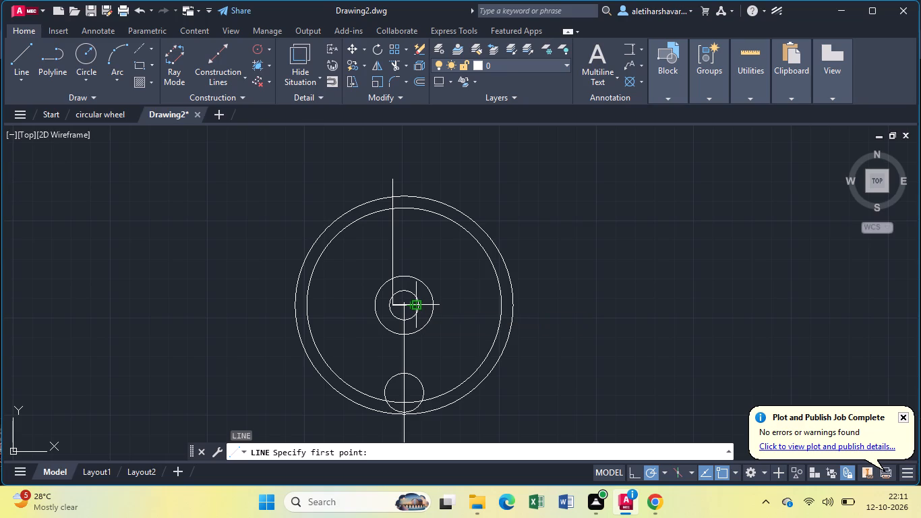
click(414, 305)
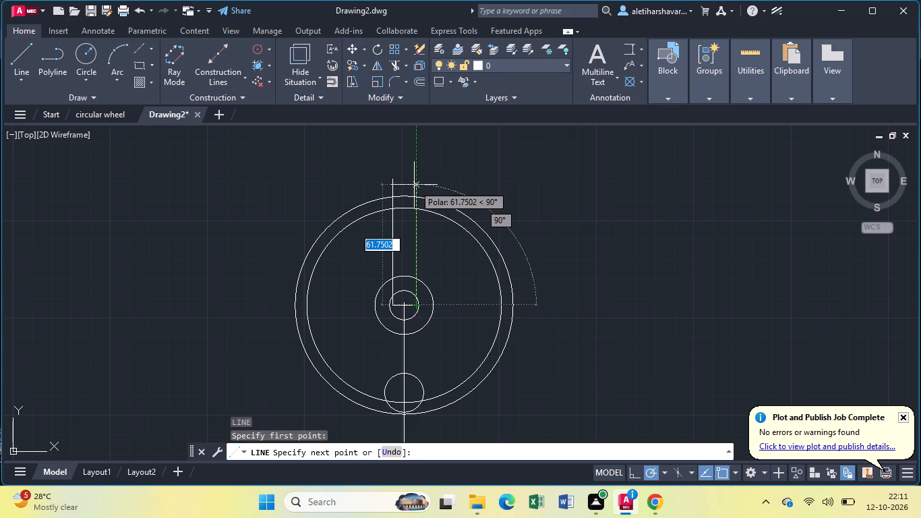
click(414, 185)
key(Escape)
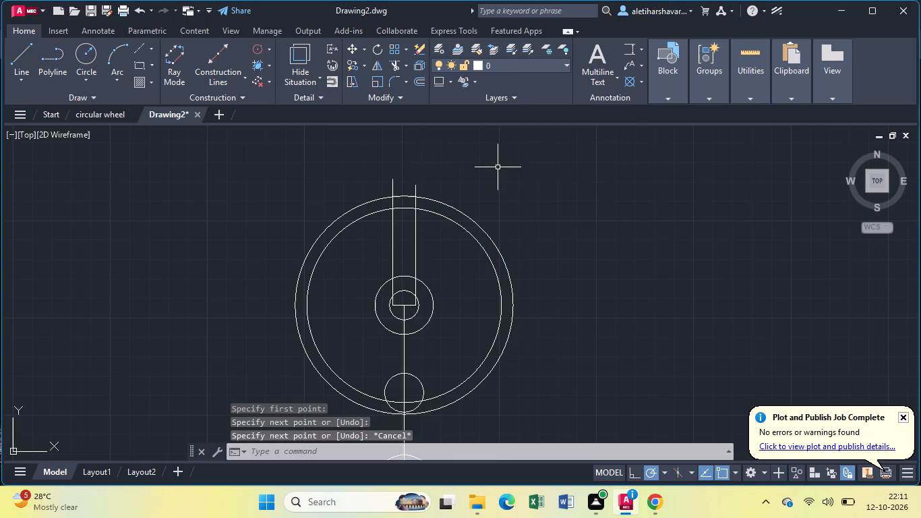
Trim the upper ends of both parallel vertical lines back to the radius 50 circle.
text(tr)
key(Return)
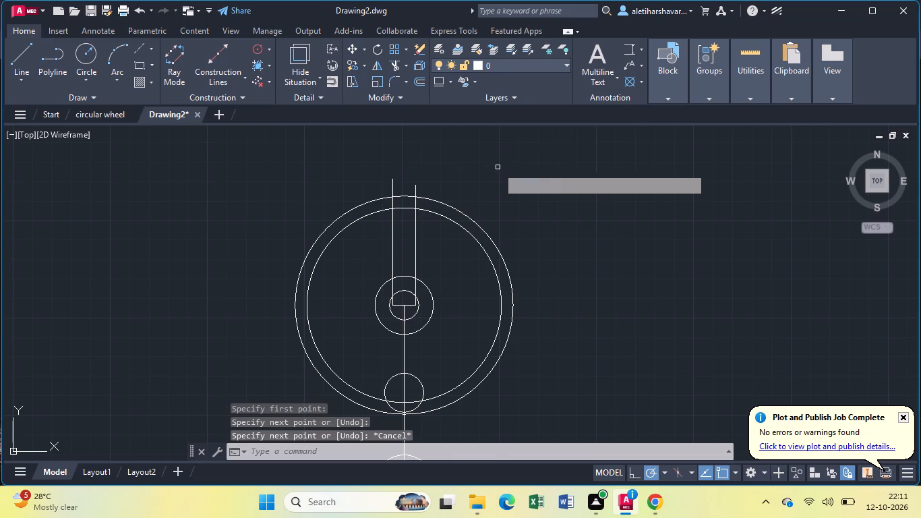
click(417, 185)
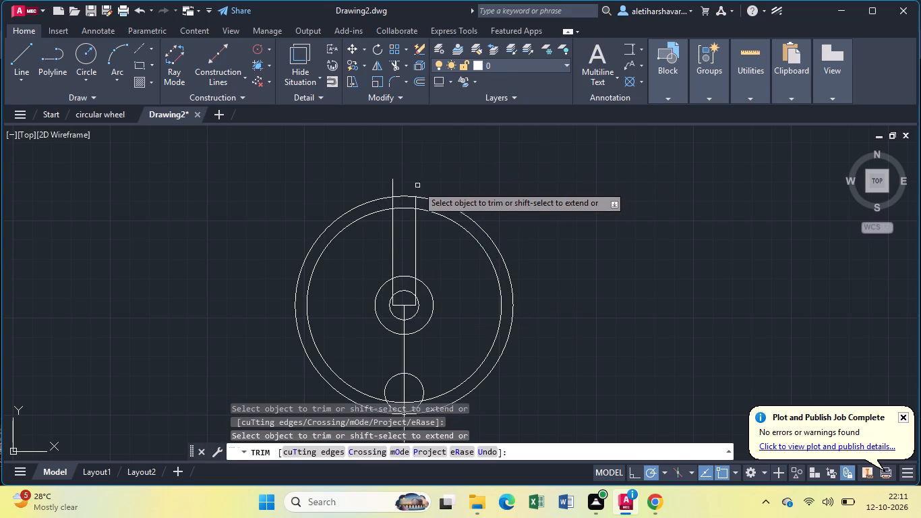
click(414, 202)
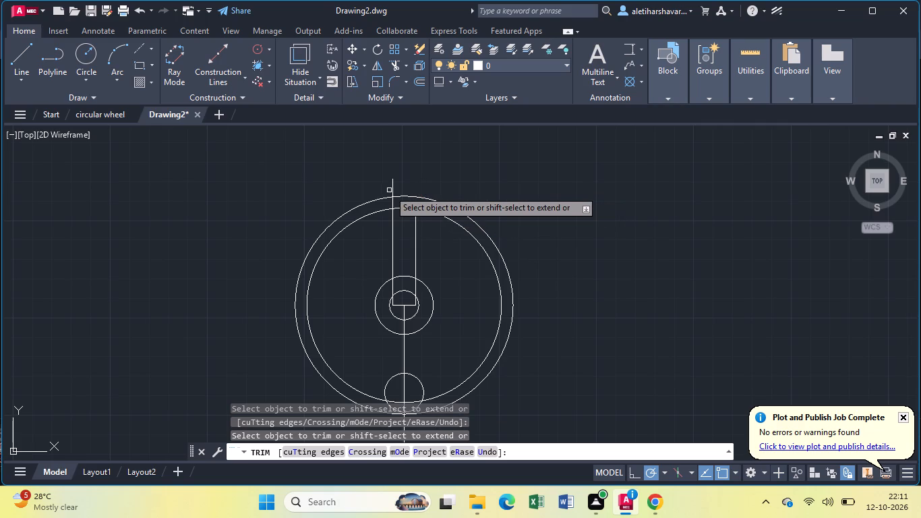
click(392, 186)
click(393, 204)
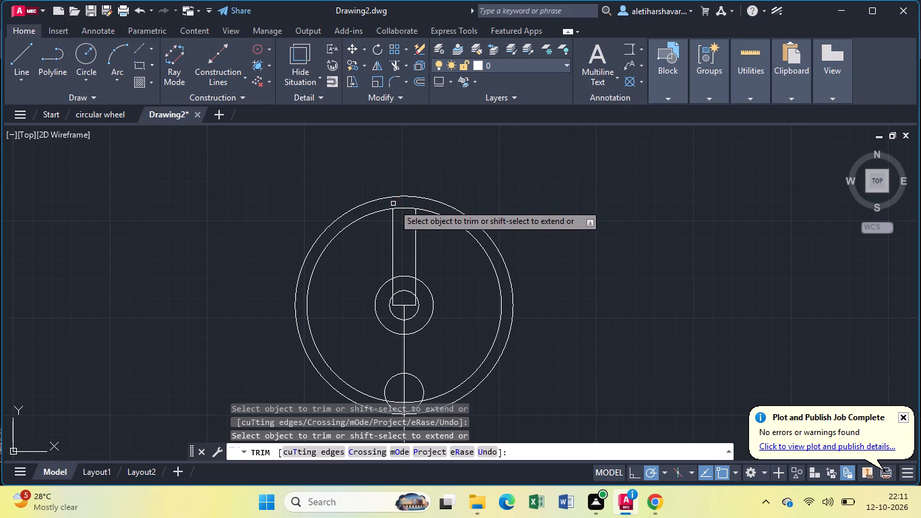
Trim away the parts of both spoke lines and the short horizontal line that lie inside the wheel's outer hub circle.
click(394, 289)
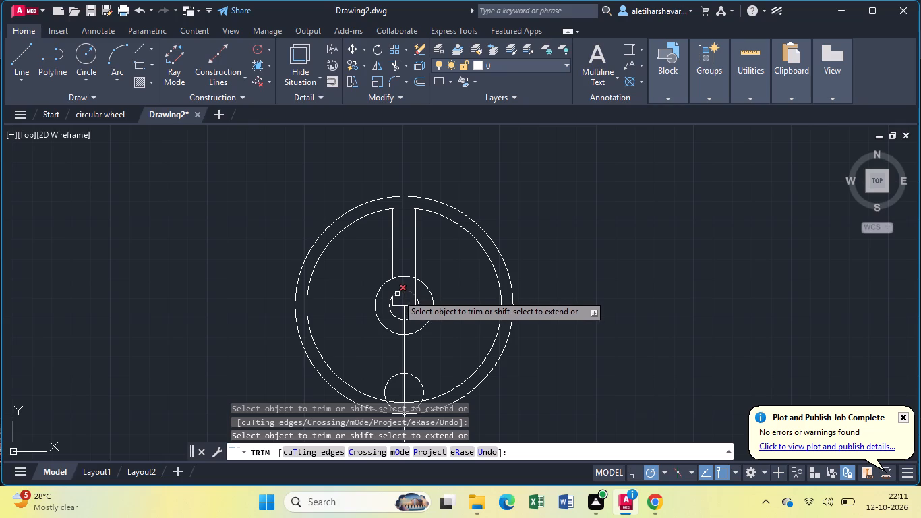
click(399, 304)
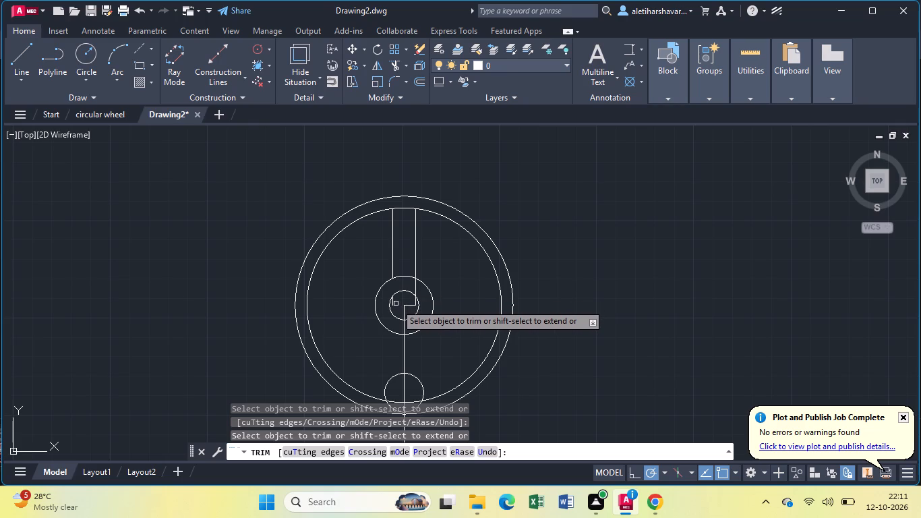
click(394, 305)
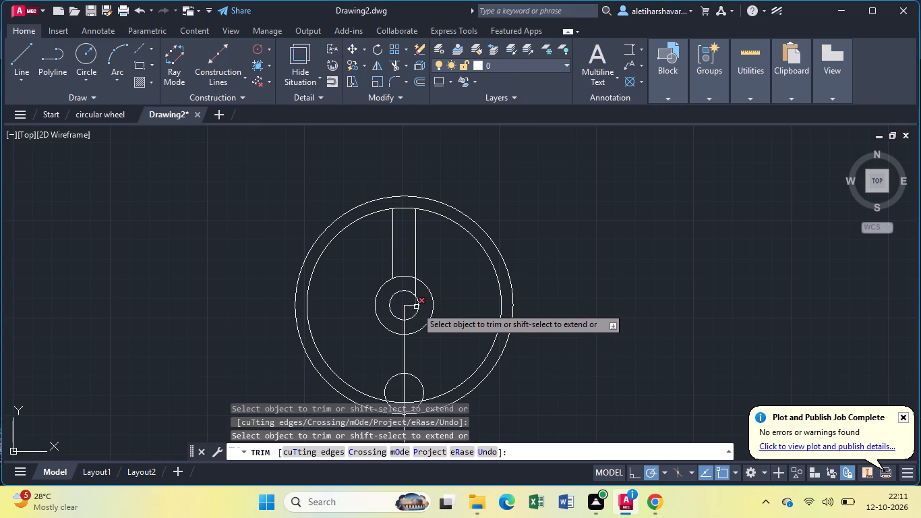
click(412, 304)
click(414, 302)
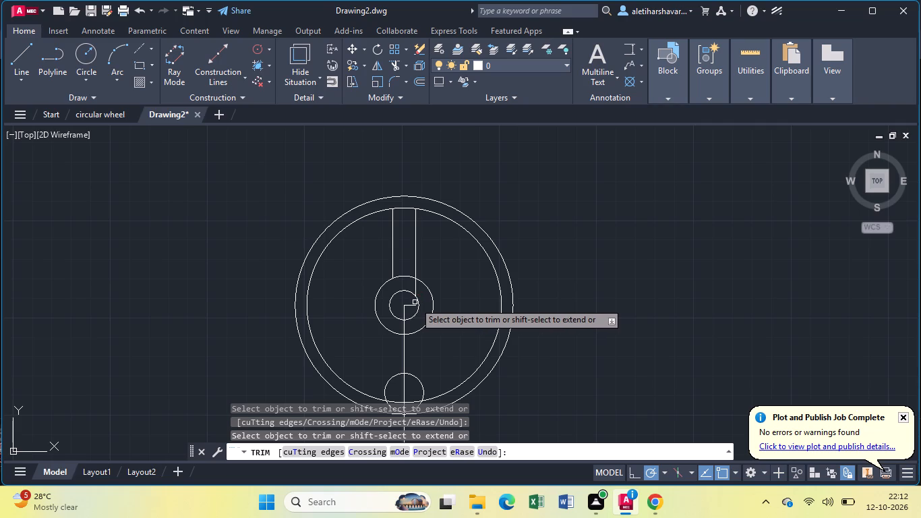
click(414, 304)
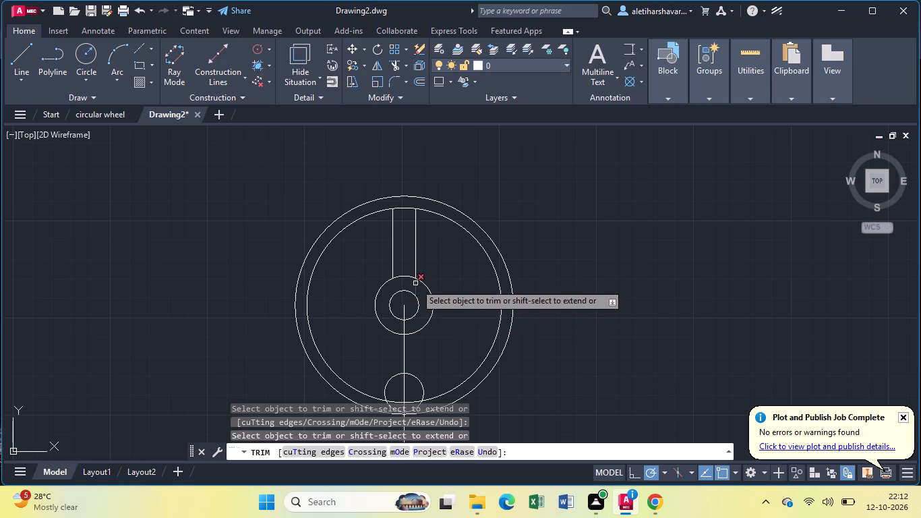
click(415, 283)
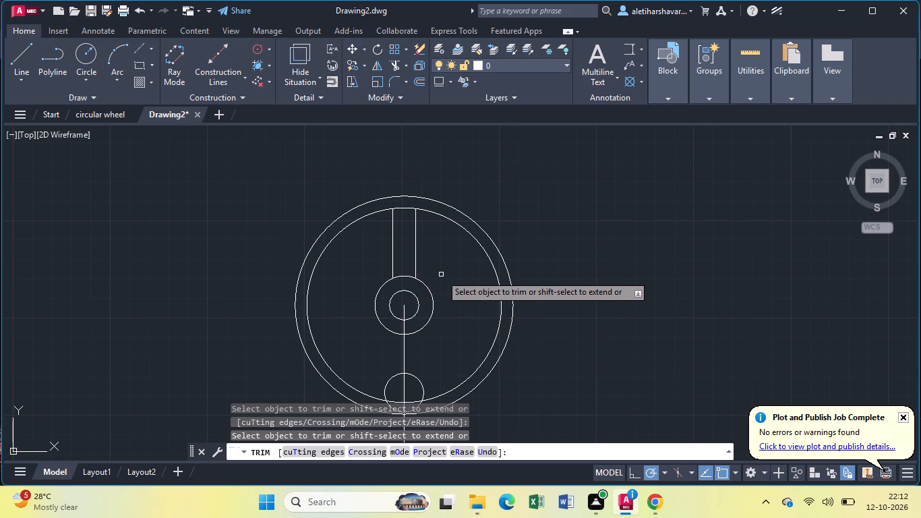
key(Escape)
Fillet the upper end of the right spoke line to the radius 50 circle with radius 6.
key(f)
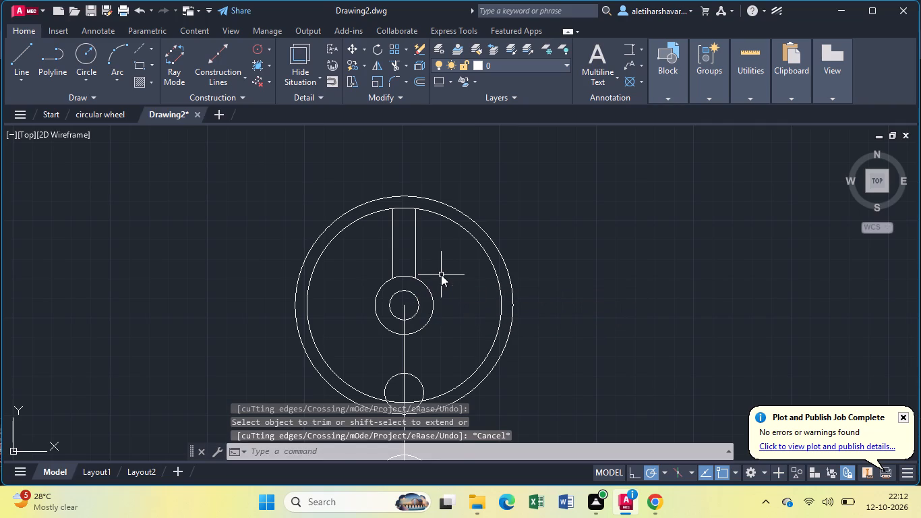
key(Return)
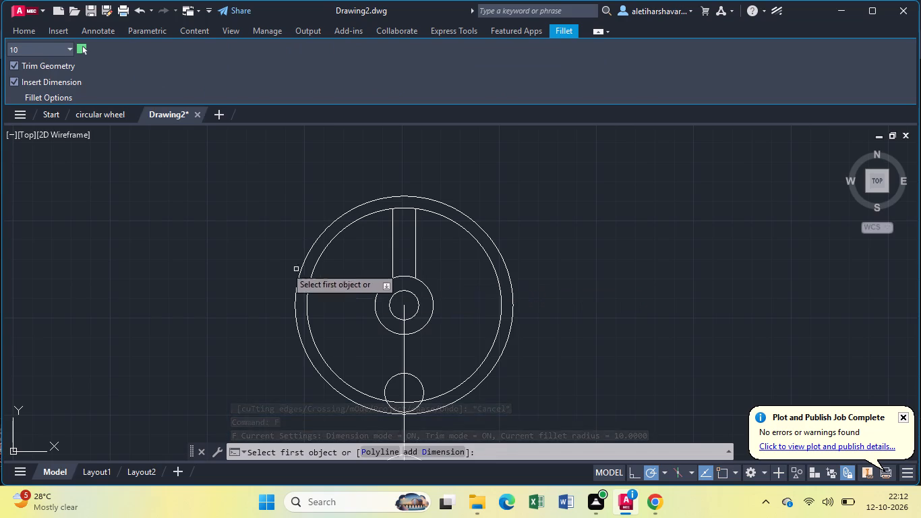
click(59, 53)
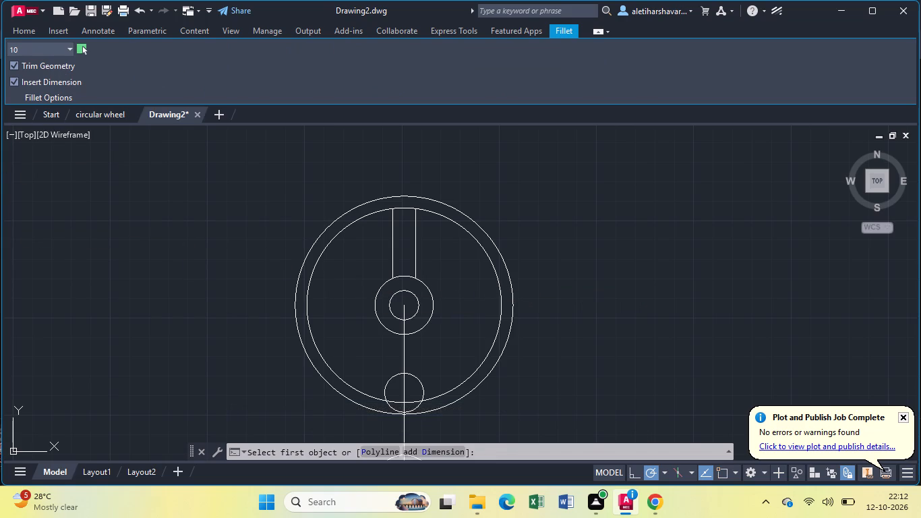
key(BackSpace)
key(6)
key(Return)
click(430, 211)
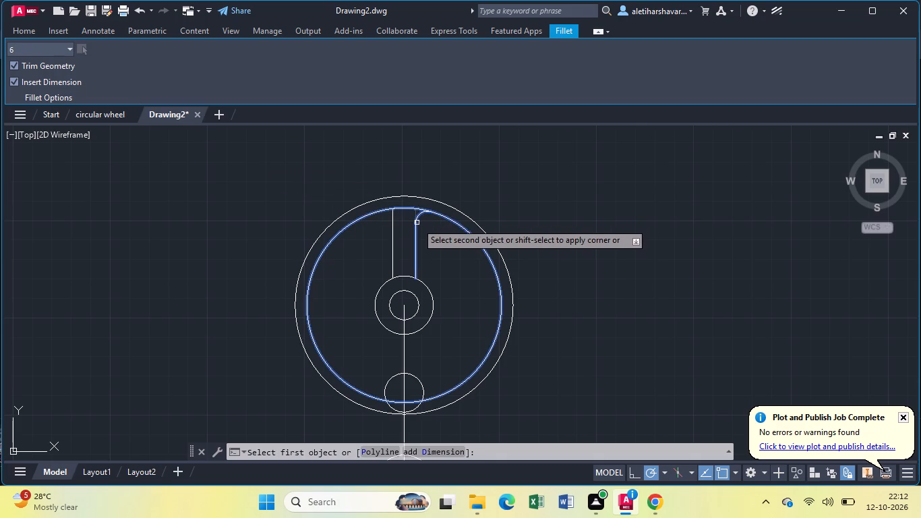
click(417, 223)
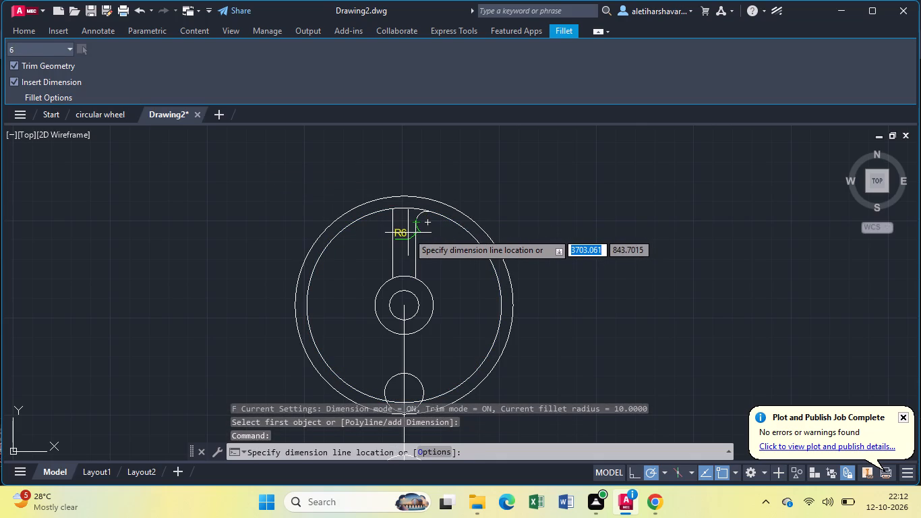
key(Return)
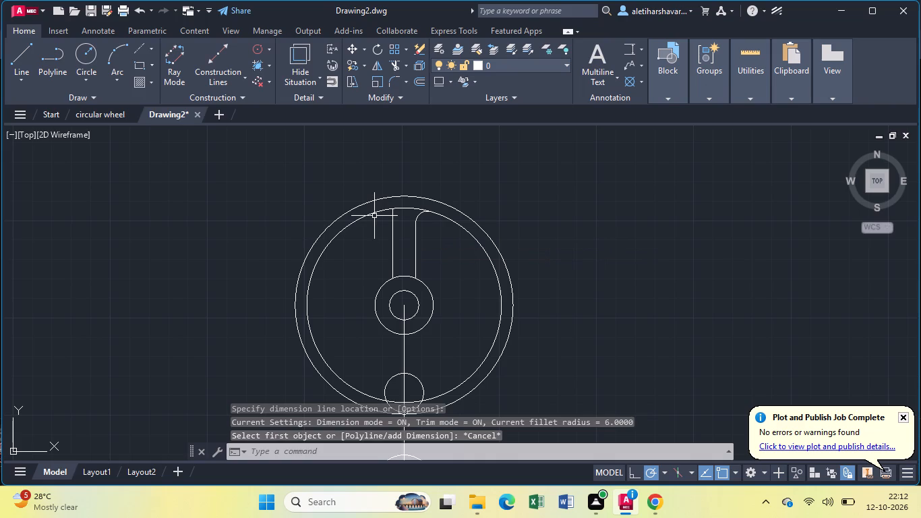
Fillet the upper end of the left spoke line to the radius 50 circle with radius 6, placing its radius dimension inside the wheel.
key(Return)
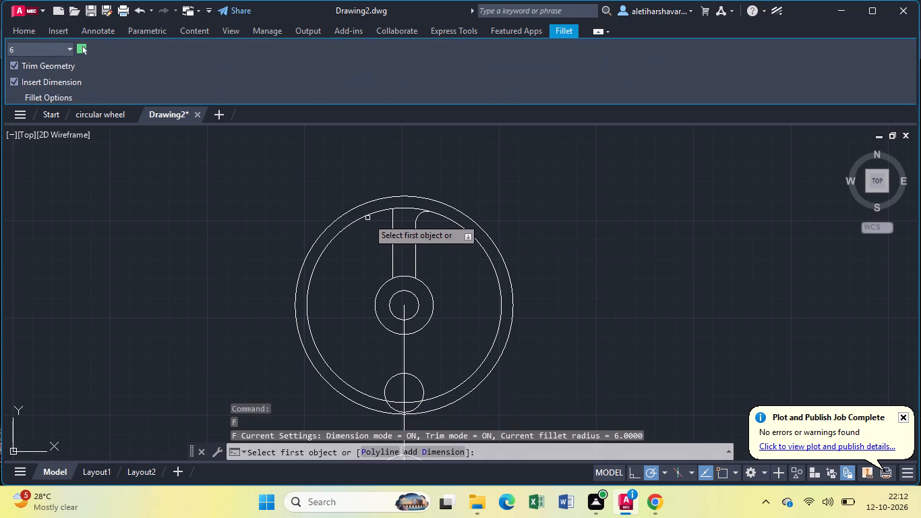
click(365, 217)
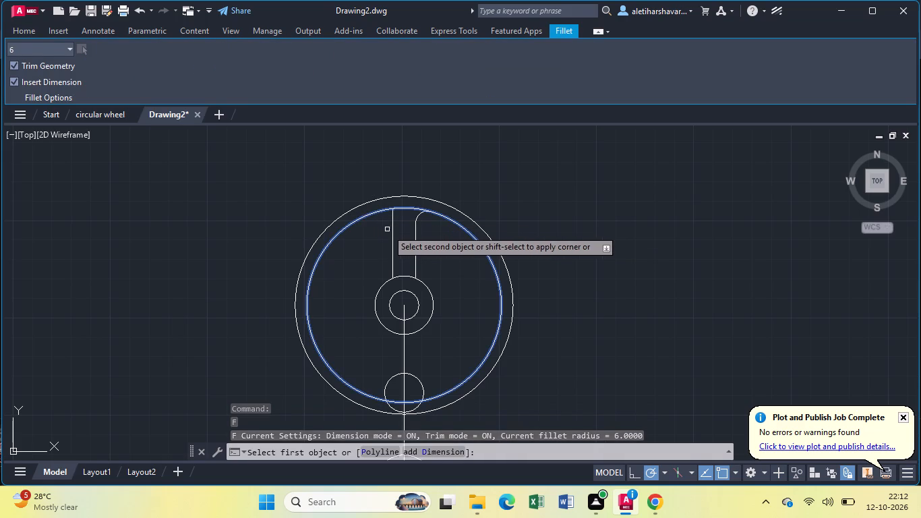
click(392, 233)
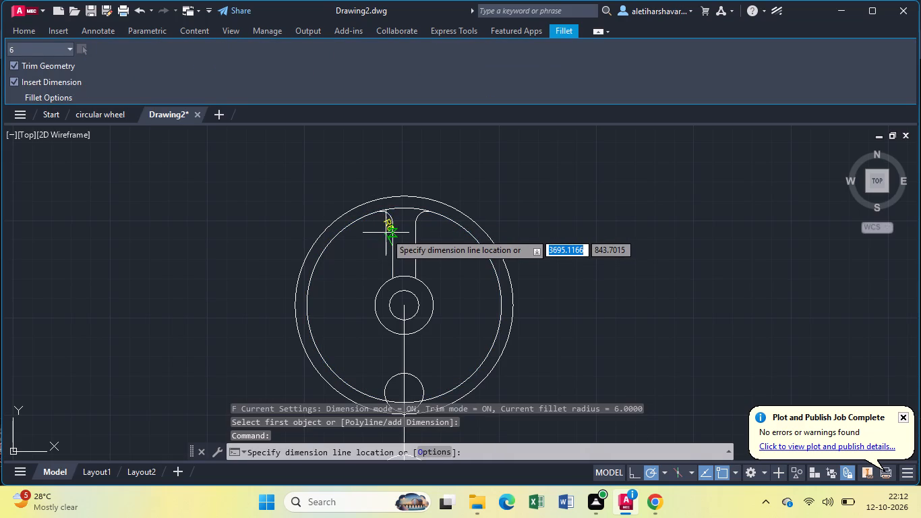
key(backslash)
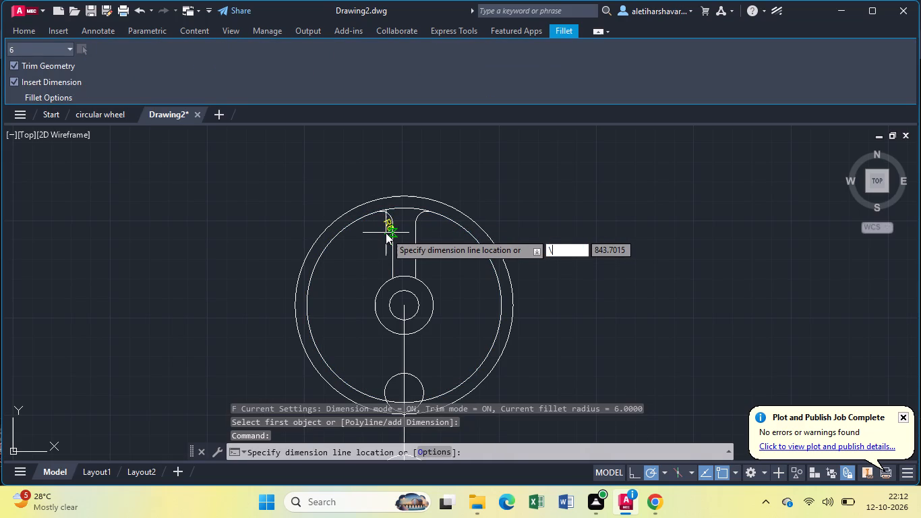
key(BackSpace)
key(Return)
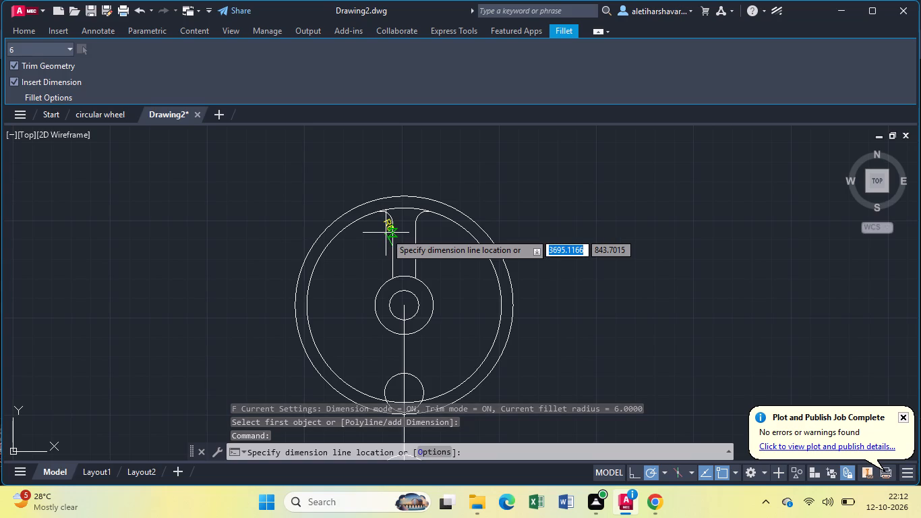
click(349, 261)
key(Return)
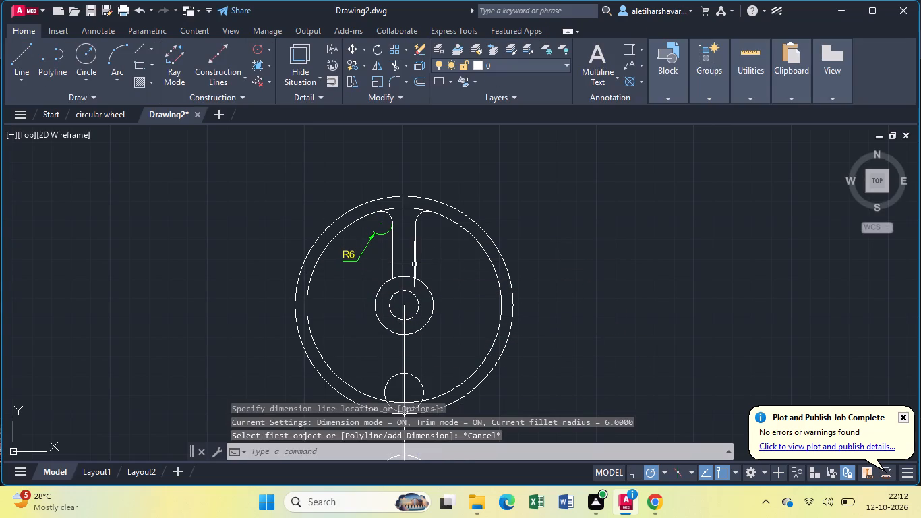
Fillet the lower ends of both spoke lines to the outer hub circle with radius 6.
key(Return)
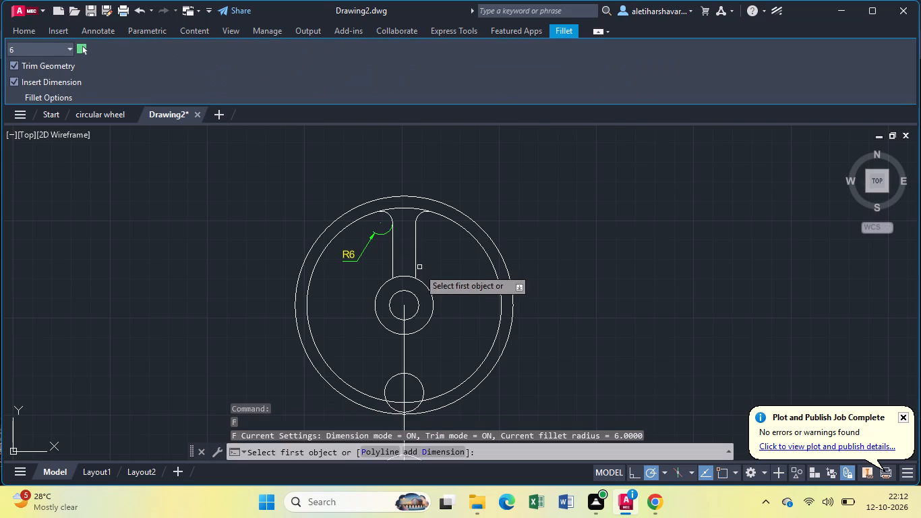
click(417, 258)
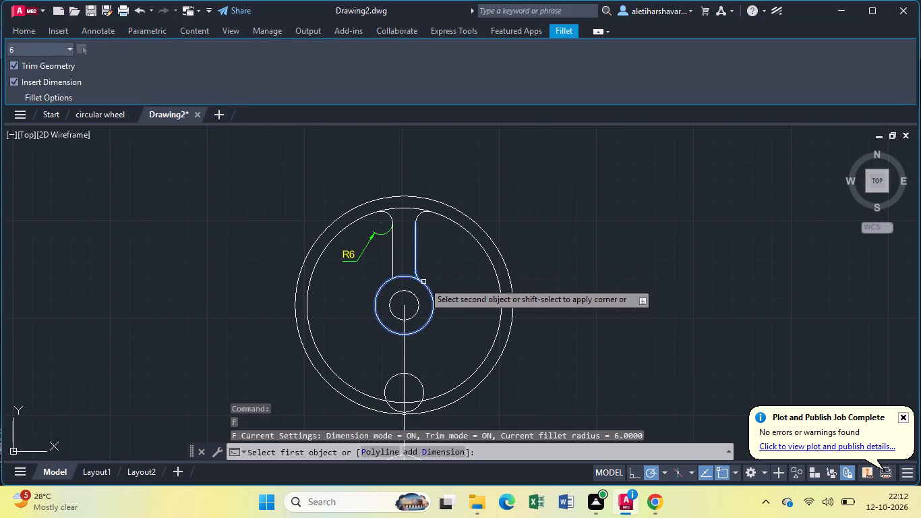
click(423, 282)
key(Return)
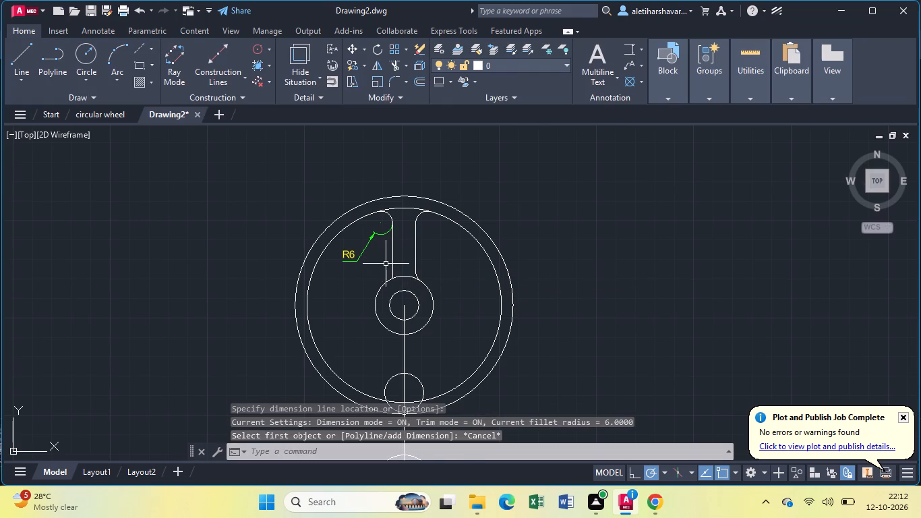
key(Return)
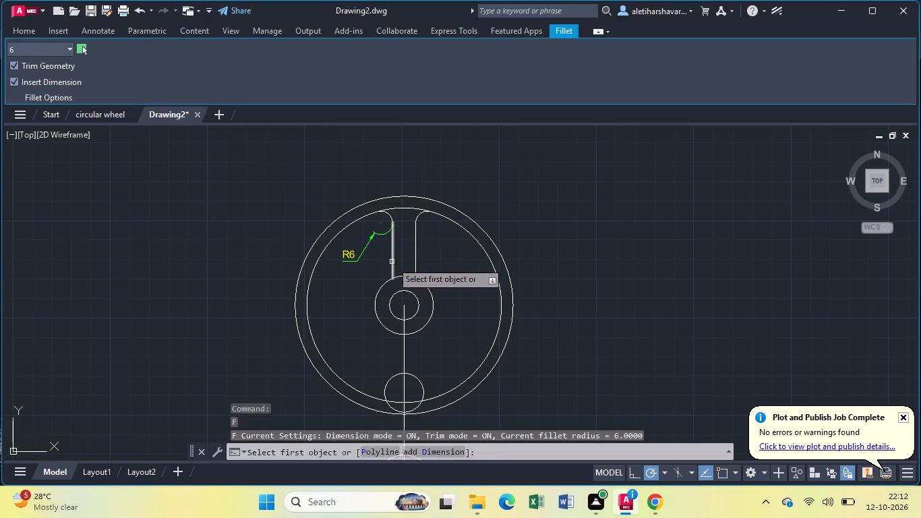
click(392, 262)
click(379, 289)
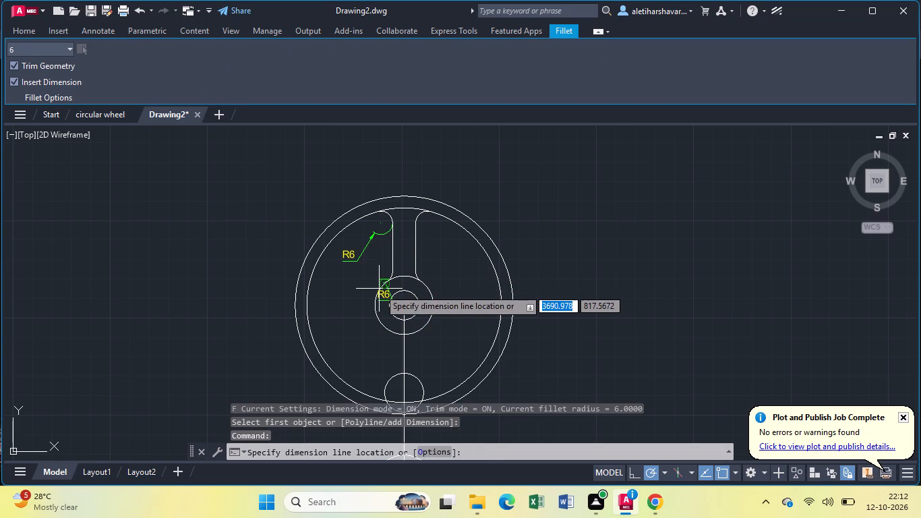
key(Return)
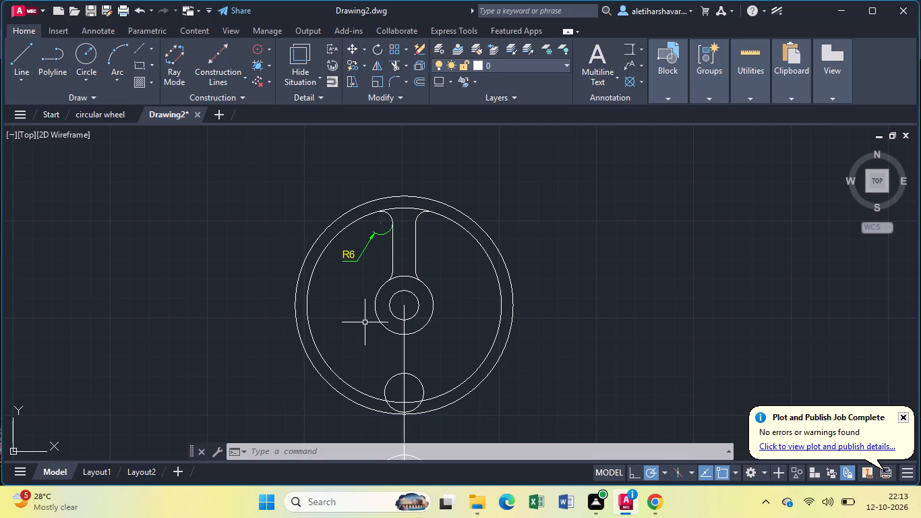
Draw a horizontal layout line below the wheel, from the vertical centre line 44 to the right, then 88 back to the left.
scroll(365, 321, down, 1)
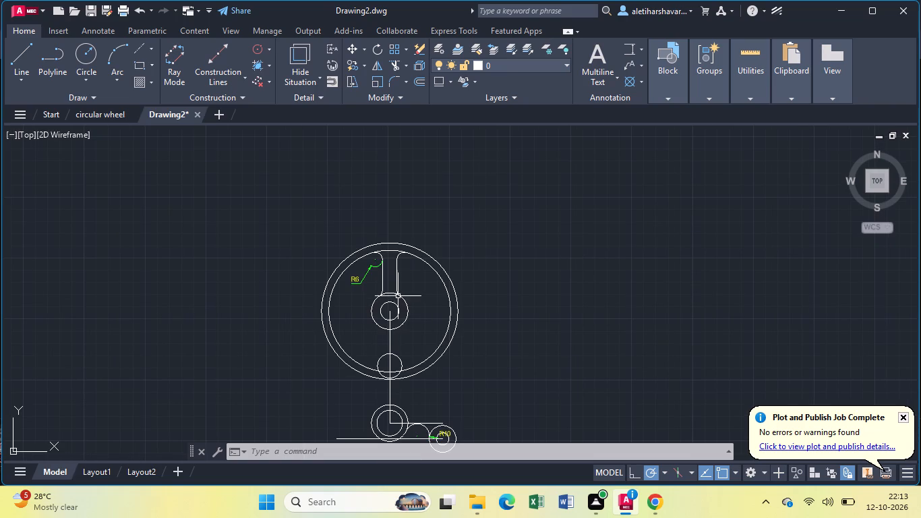
middle_drag(492, 305, 461, 242)
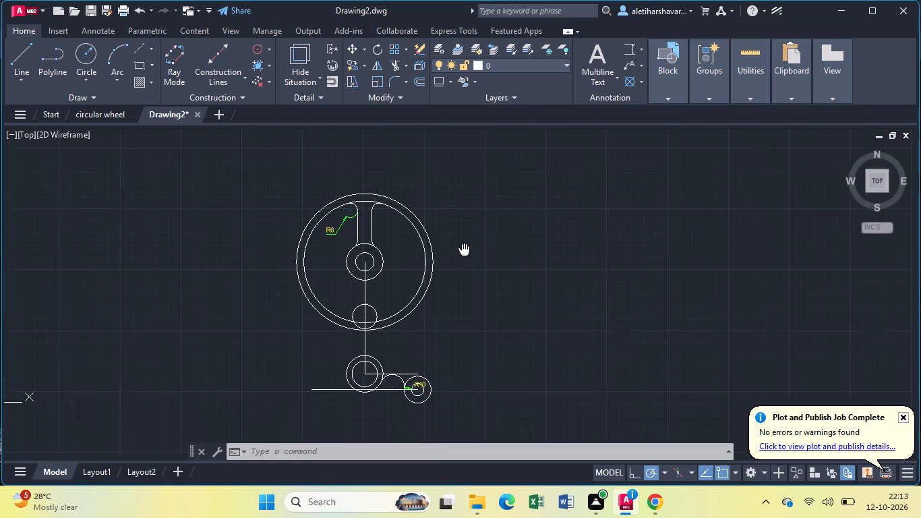
middle_drag(461, 242, 452, 233)
scroll(451, 233, down, 1)
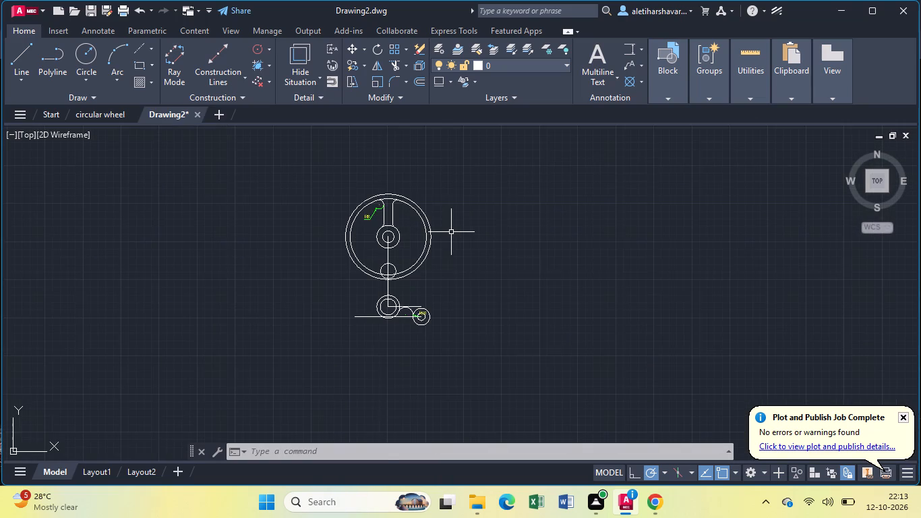
scroll(450, 232, up, 2)
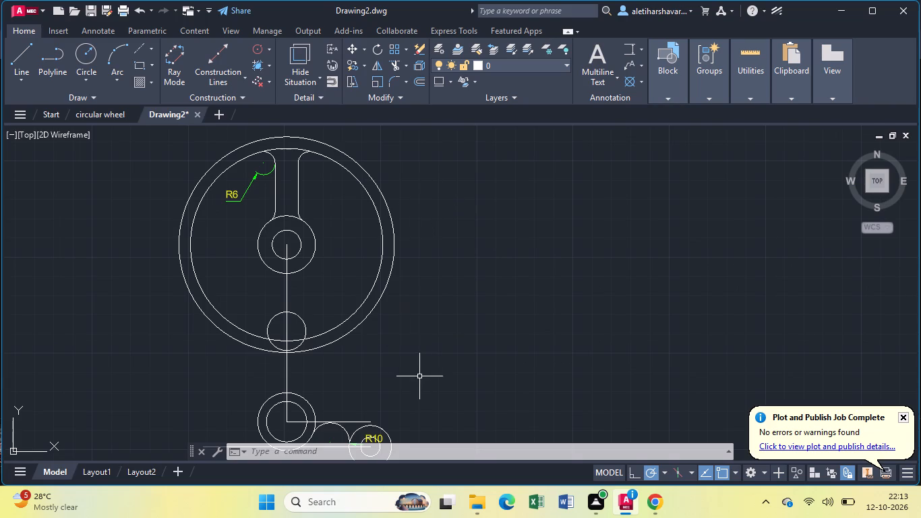
scroll(418, 374, down, 2)
middle_drag(374, 381, 357, 315)
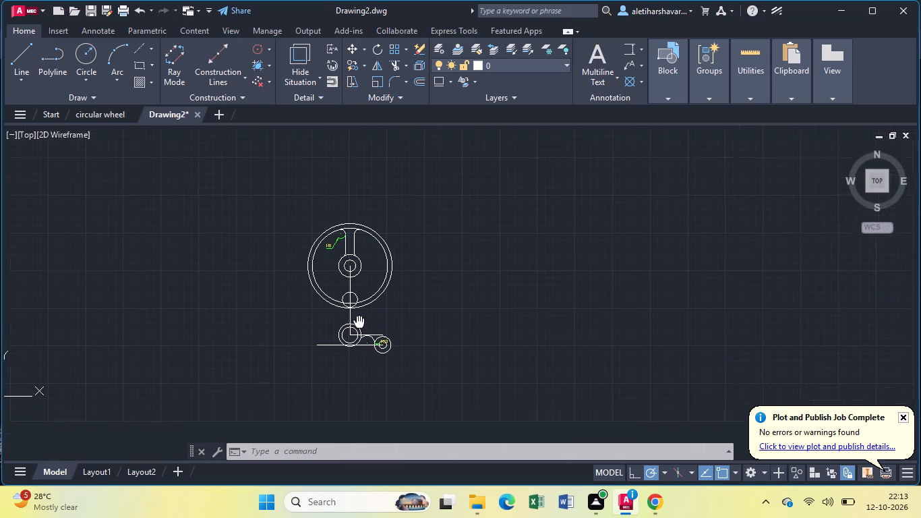
middle_drag(357, 315, 348, 275)
scroll(348, 275, up, 2)
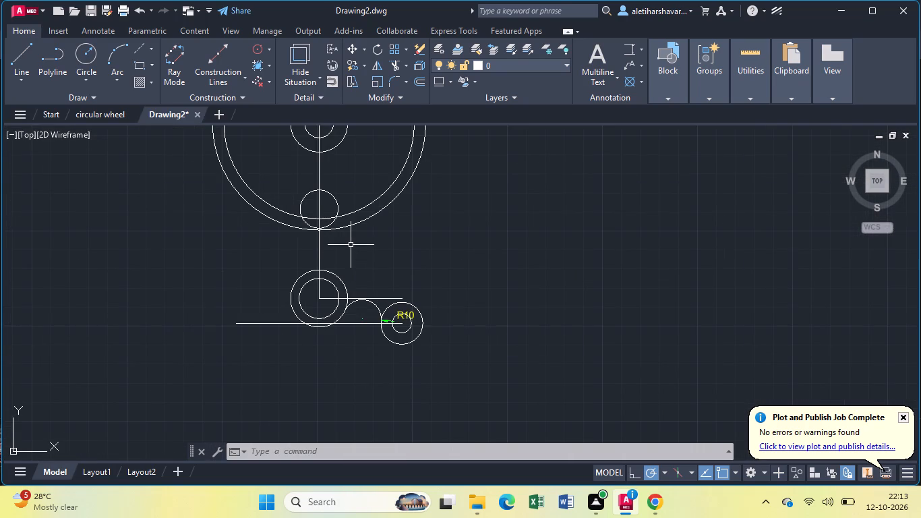
key(l)
key(Return)
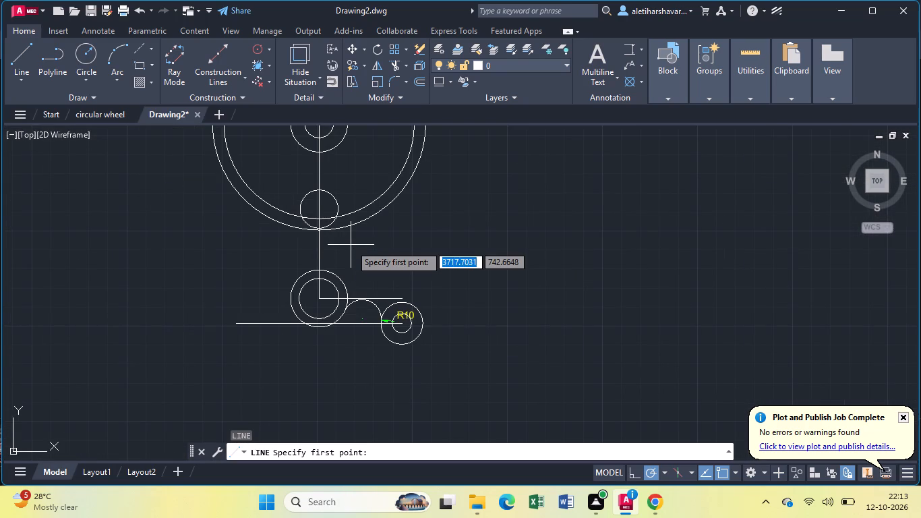
click(316, 252)
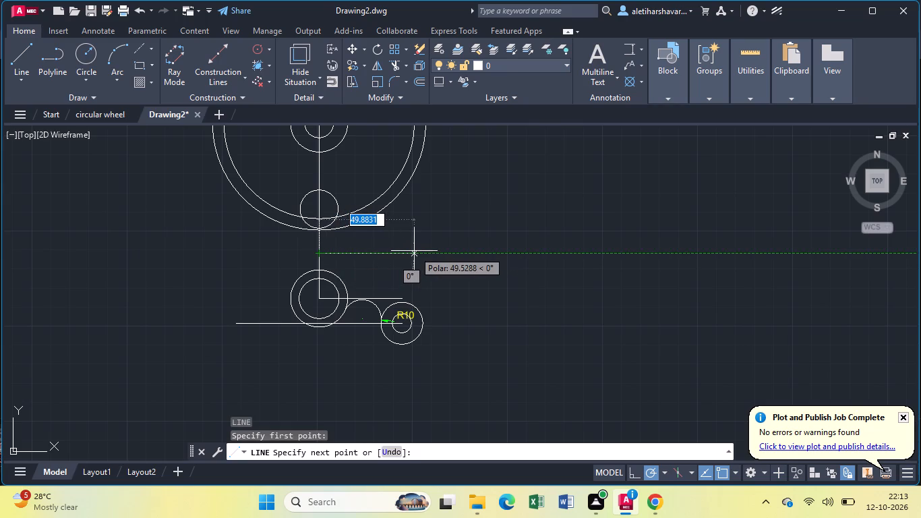
text(44)
key(Return)
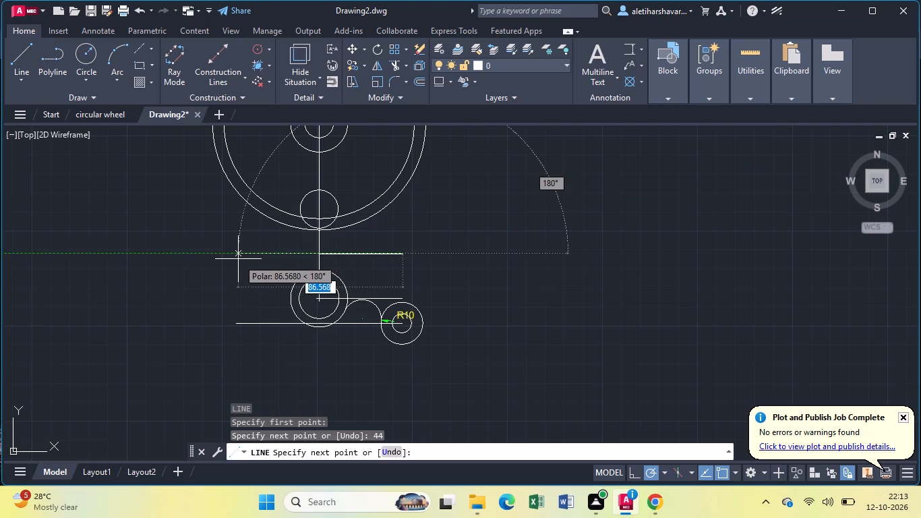
text(88)
key(Return)
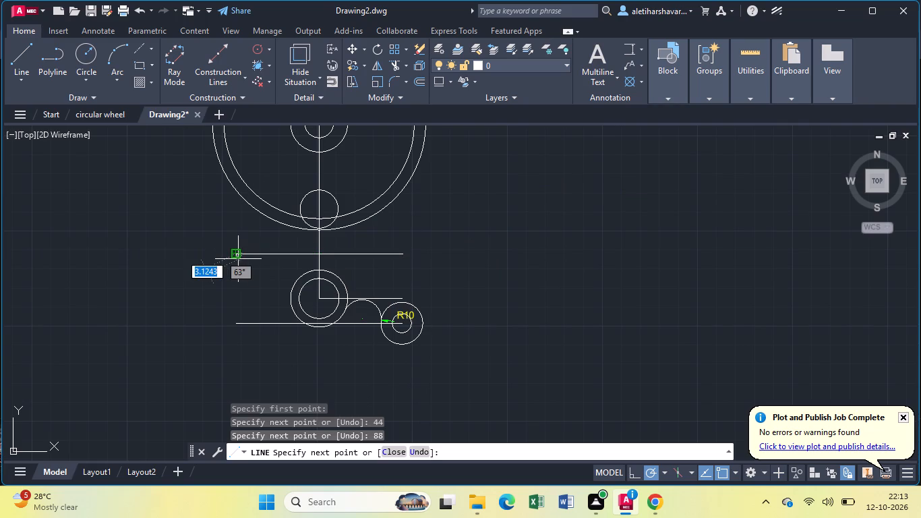
Draw a vertical line through the left end of the layout line, reaching up into the wheel and down below the lower horizontal line.
click(237, 152)
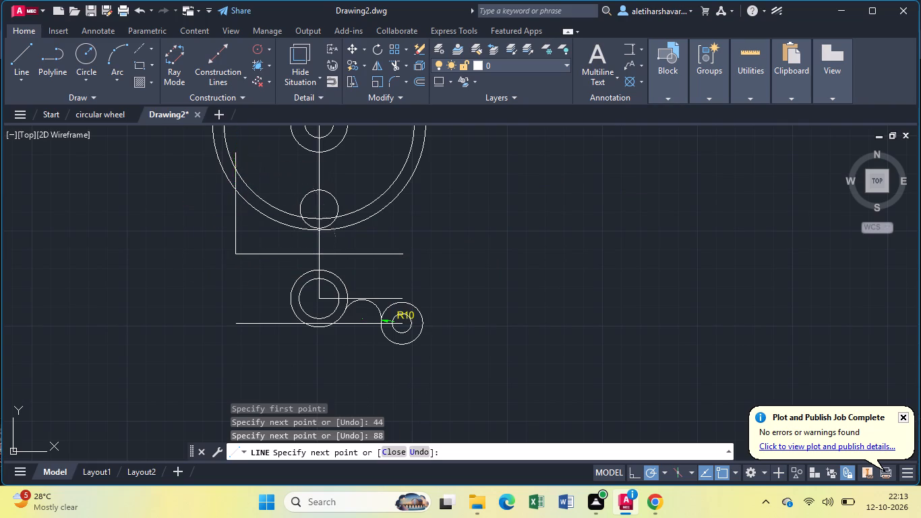
click(235, 350)
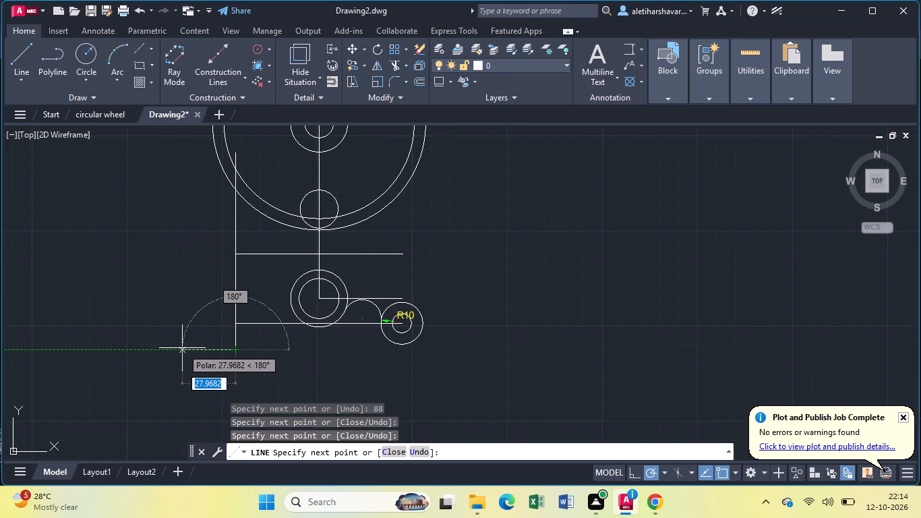
key(Escape)
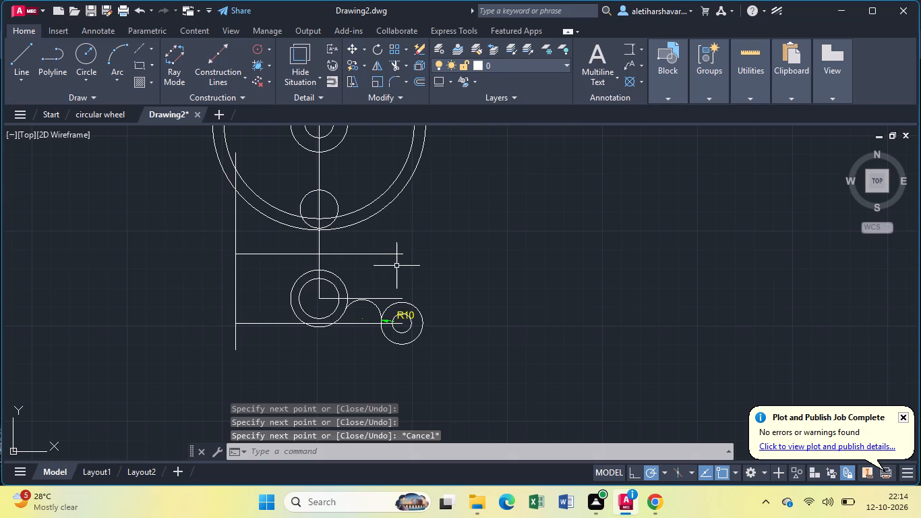
Draw a vertical line from the layout line's right end up about 51, then back down to the top of the lower-right outer circle.
key(Return)
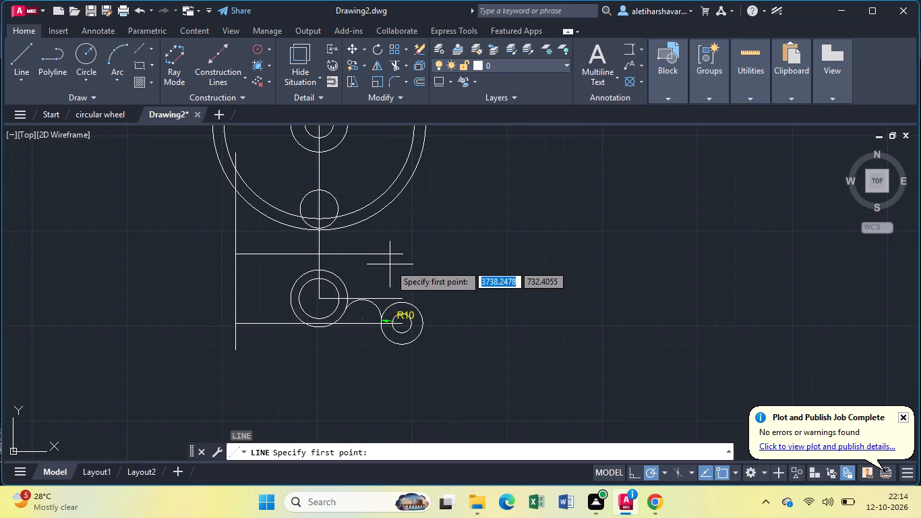
click(407, 260)
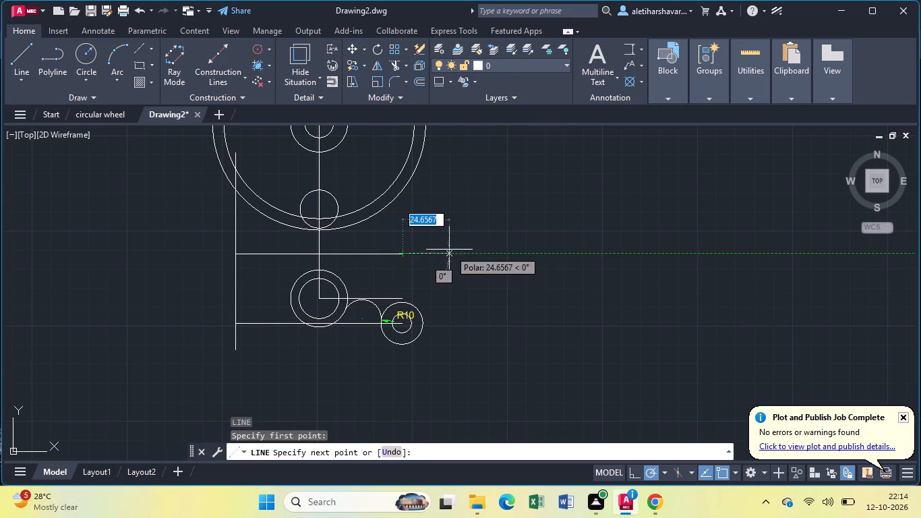
click(399, 156)
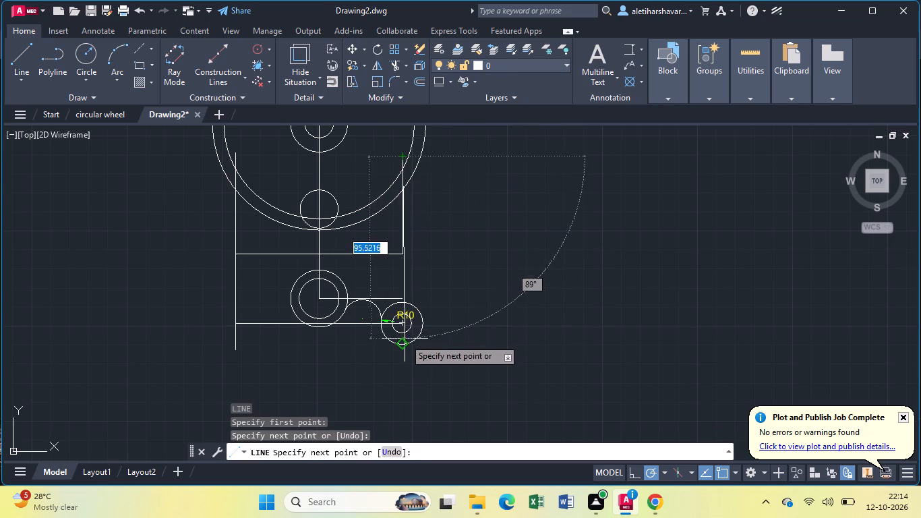
click(402, 306)
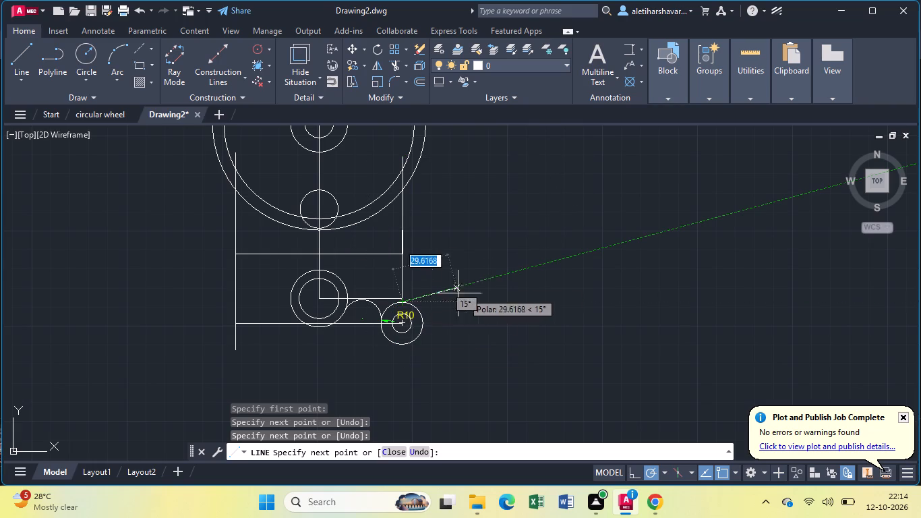
key(Escape)
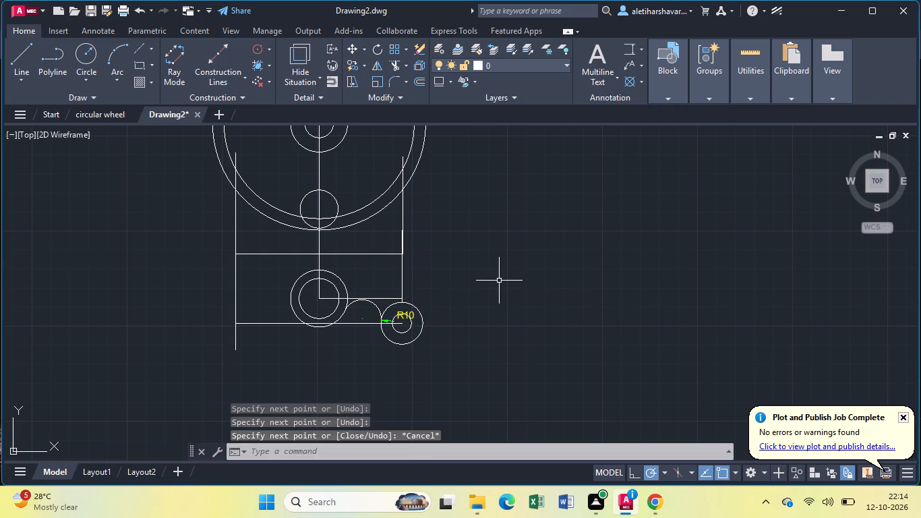
Trim away all parts of the horizontal line running from the lower hub's centre to the right vertical line.
text(tr)
key(Return)
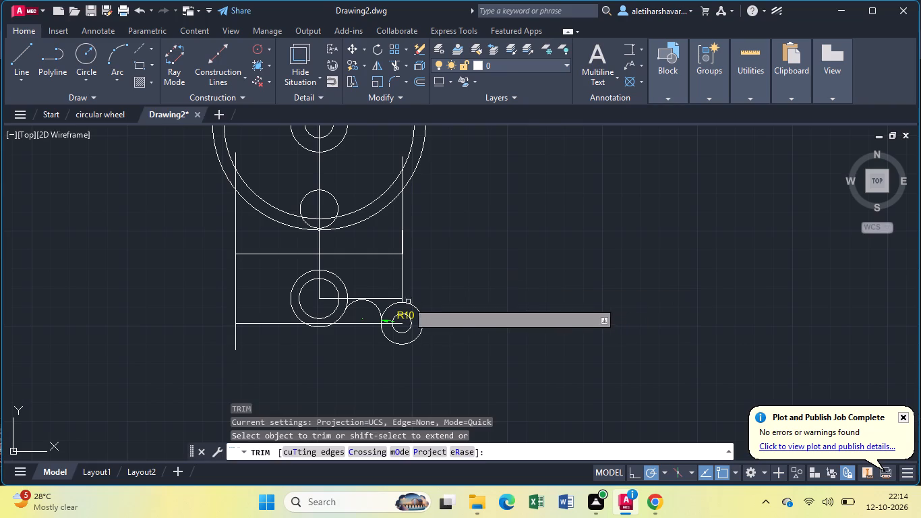
click(393, 297)
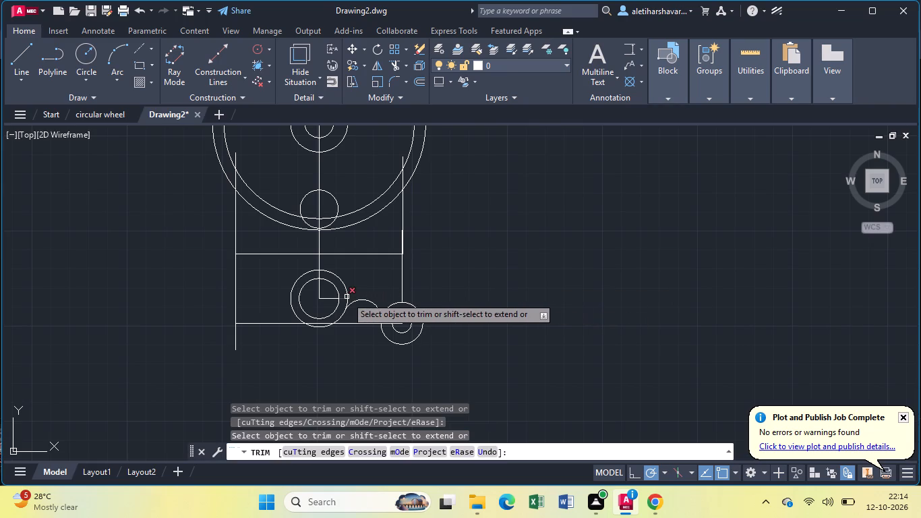
click(345, 297)
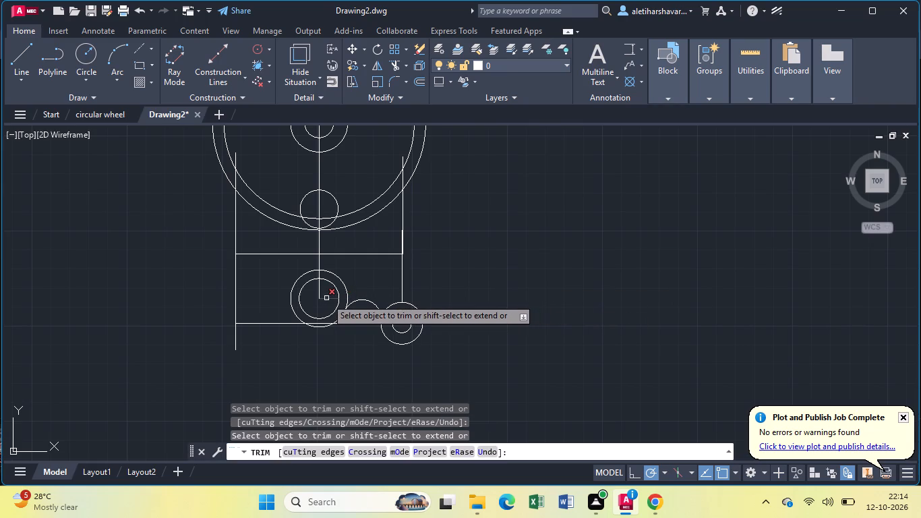
click(326, 298)
Trim away the 88-long horizontal layout line and an overlapping piece of the right vertical line.
click(394, 254)
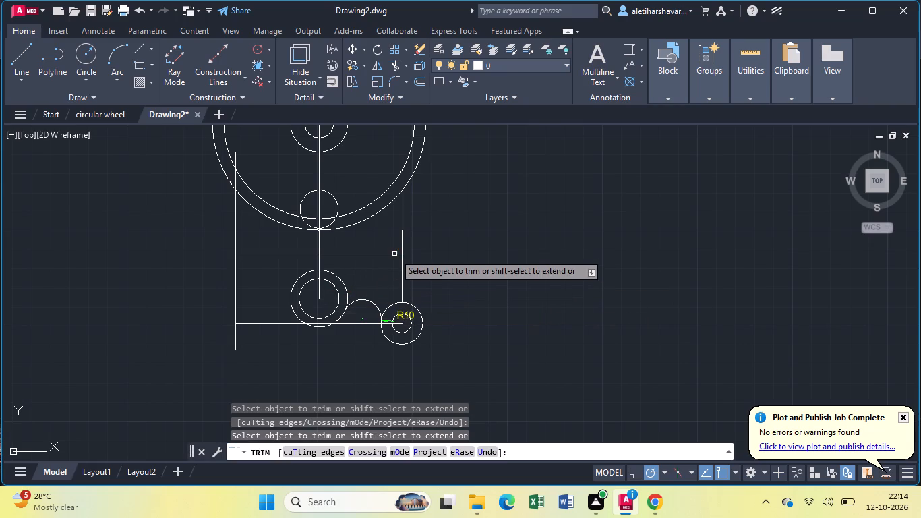
click(380, 255)
click(301, 254)
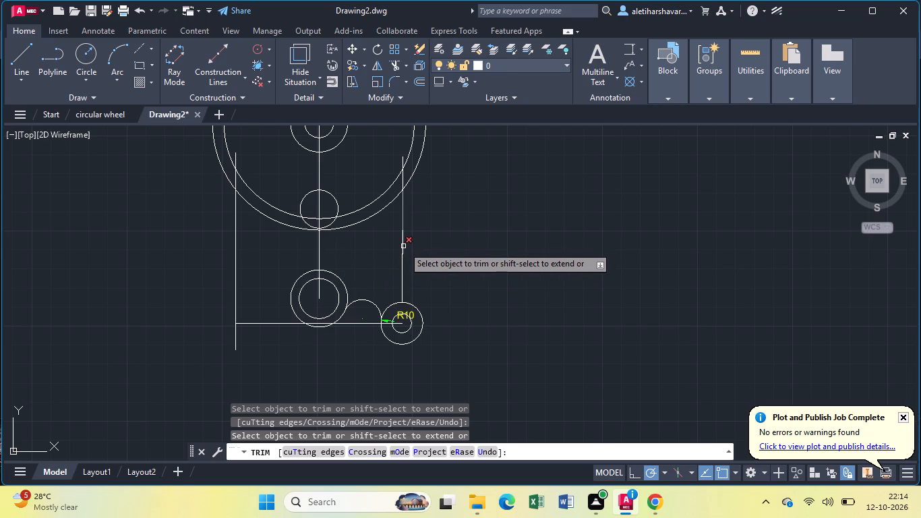
scroll(393, 251, up, 1)
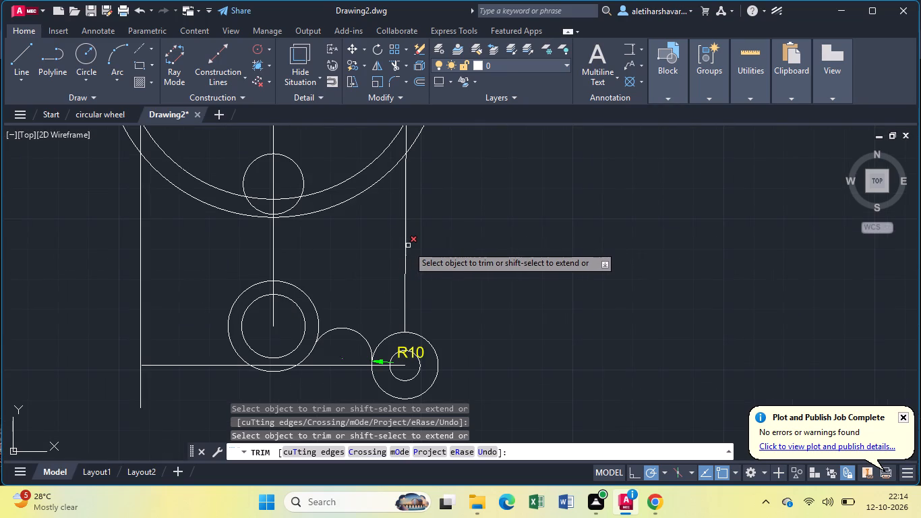
click(408, 246)
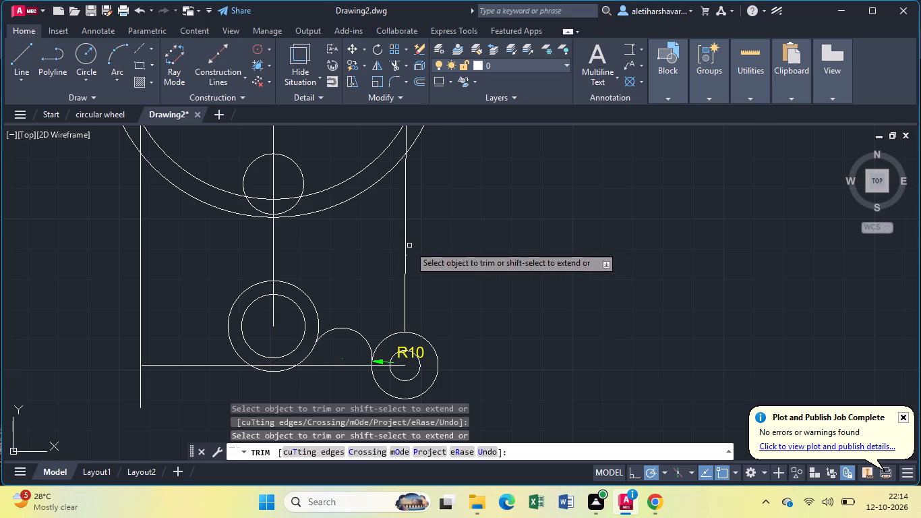
scroll(469, 256, down, 1)
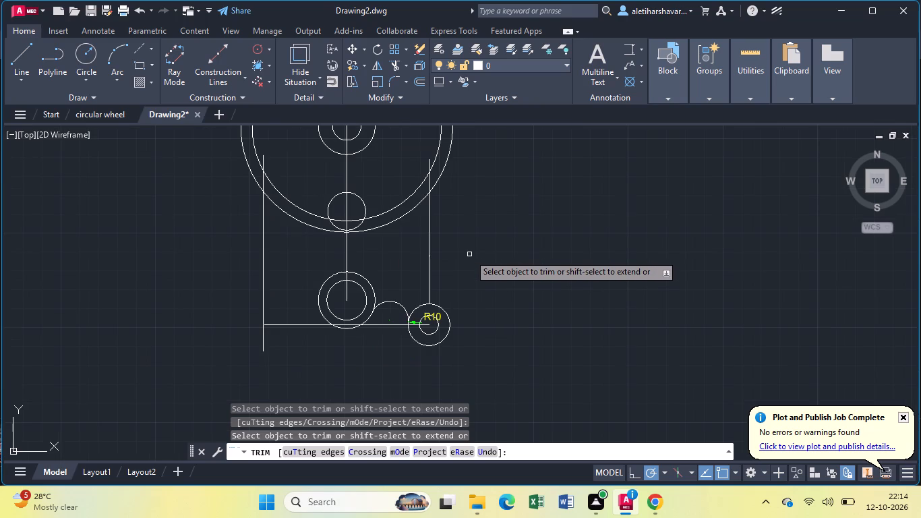
key(Escape)
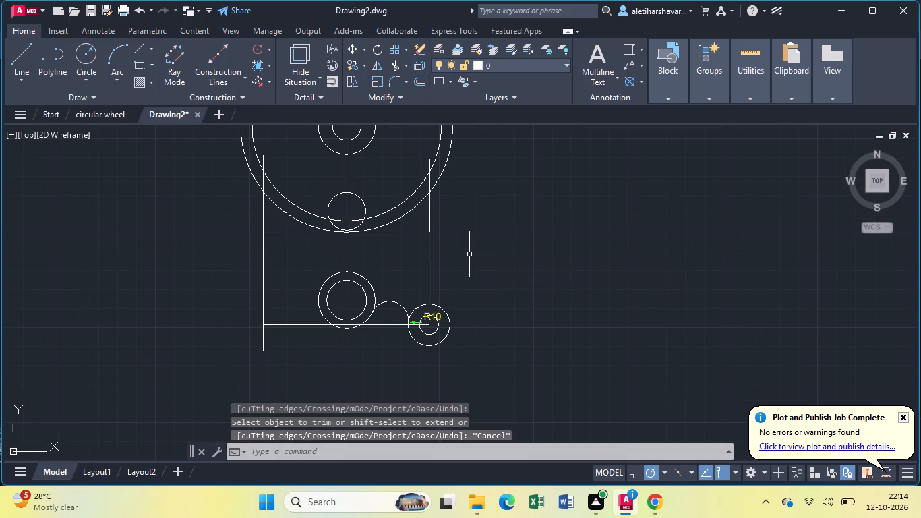
Fillet the right vertical line to the lower-right outer circle with radius 10, placing the radius dimension beside the arc.
key(f)
key(Return)
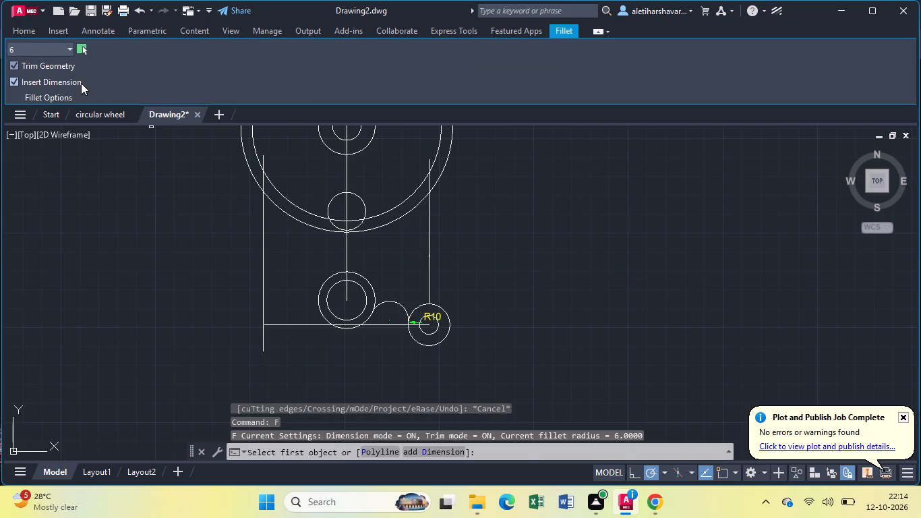
click(68, 47)
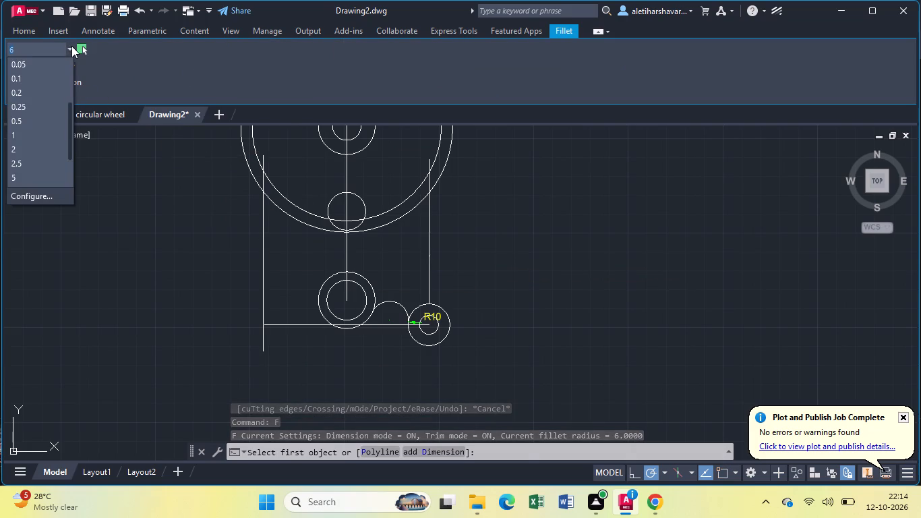
key(BackSpace)
text(10)
key(Return)
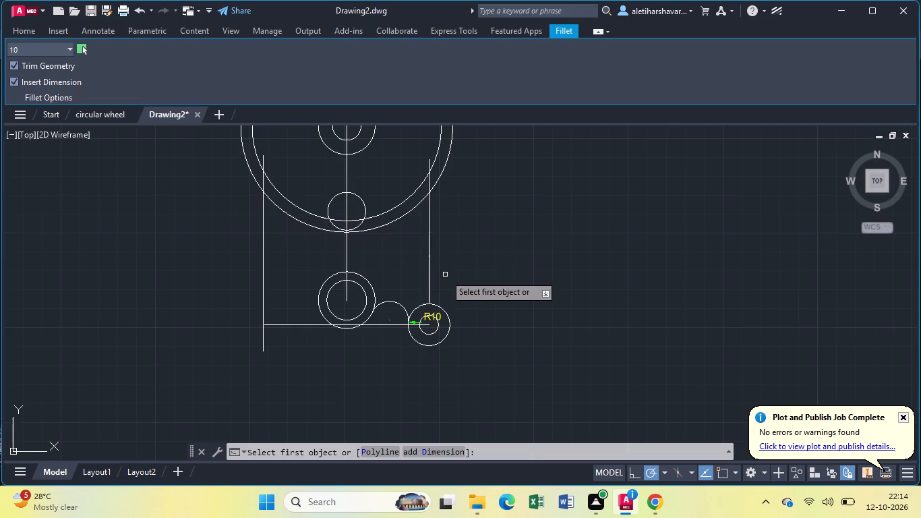
click(428, 291)
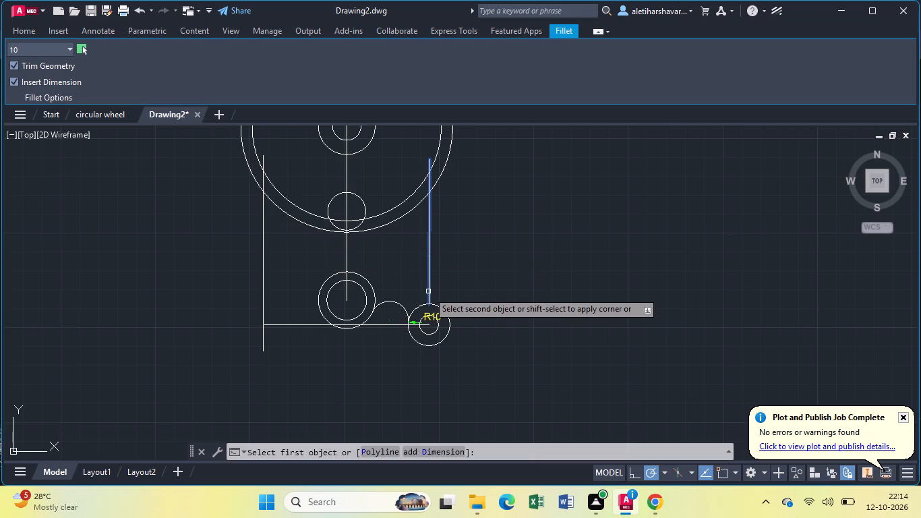
click(437, 306)
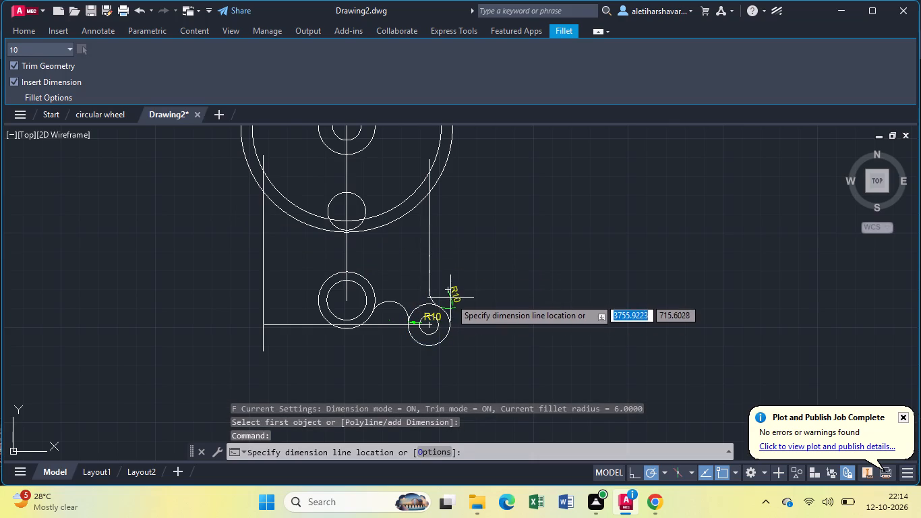
click(449, 297)
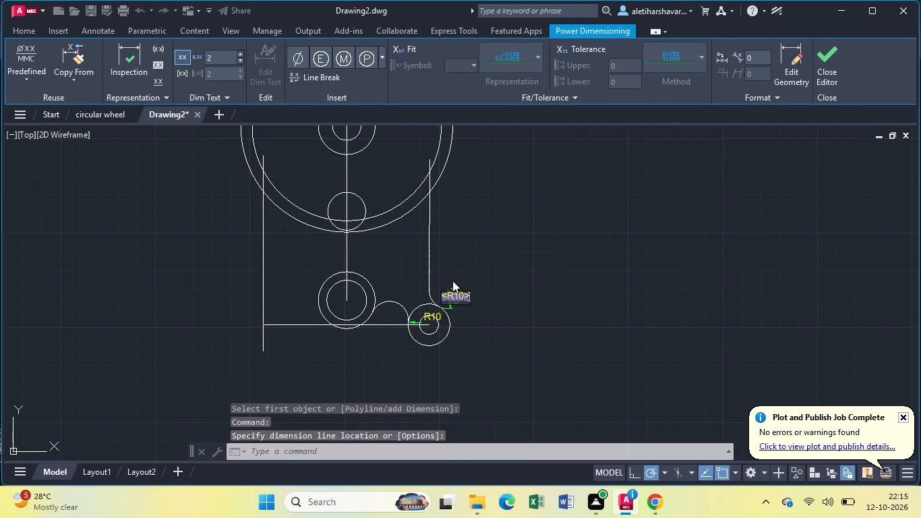
key(Return)
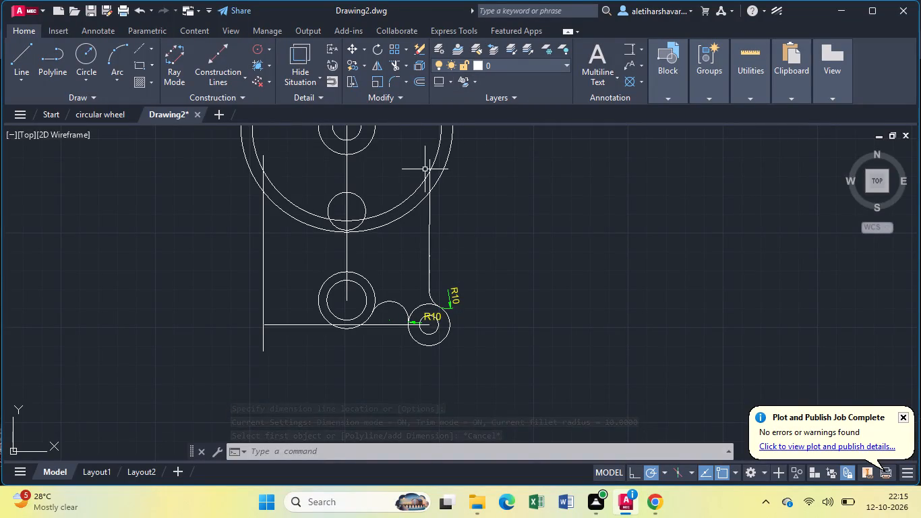
Trim away the part of the right vertical line that extends inside the large wheel's outer circle.
text(tr)
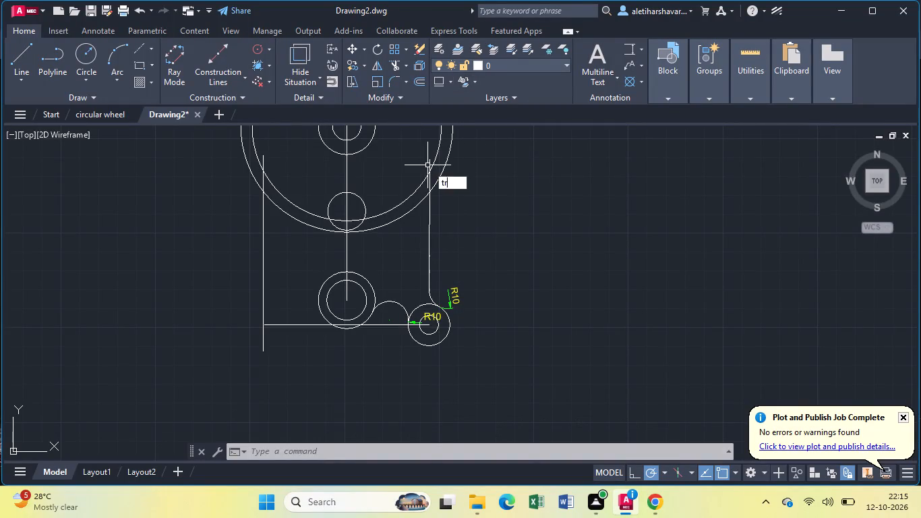
key(Return)
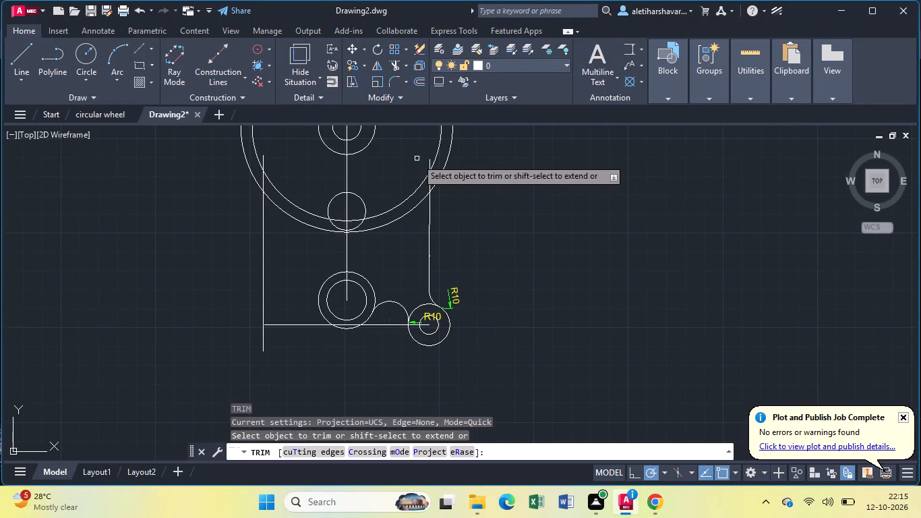
click(429, 163)
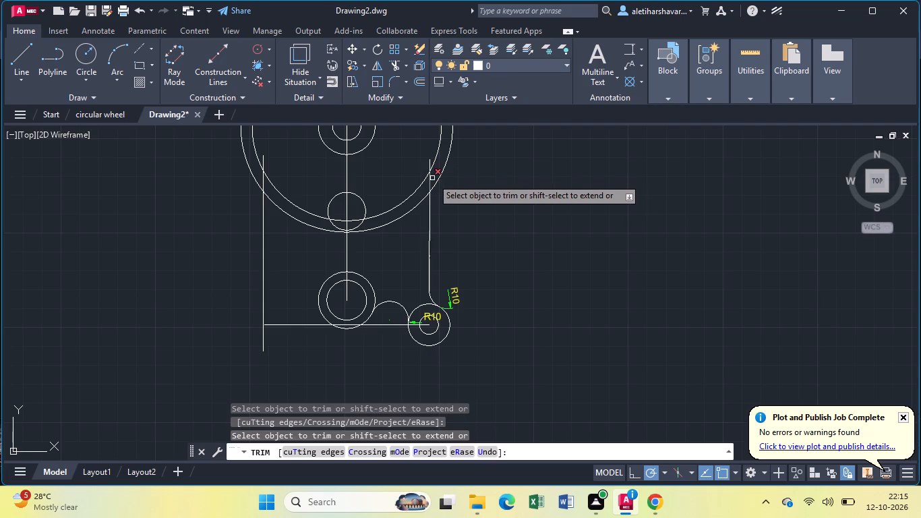
click(431, 183)
click(429, 183)
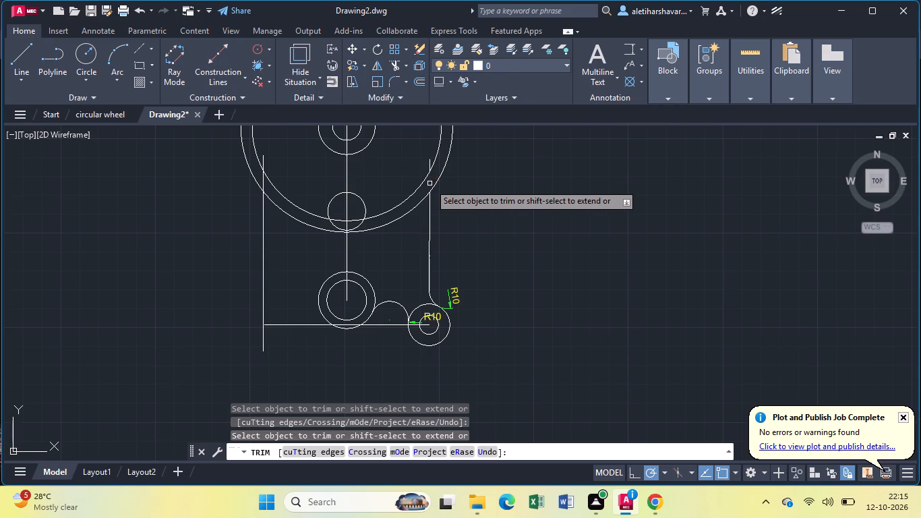
click(428, 163)
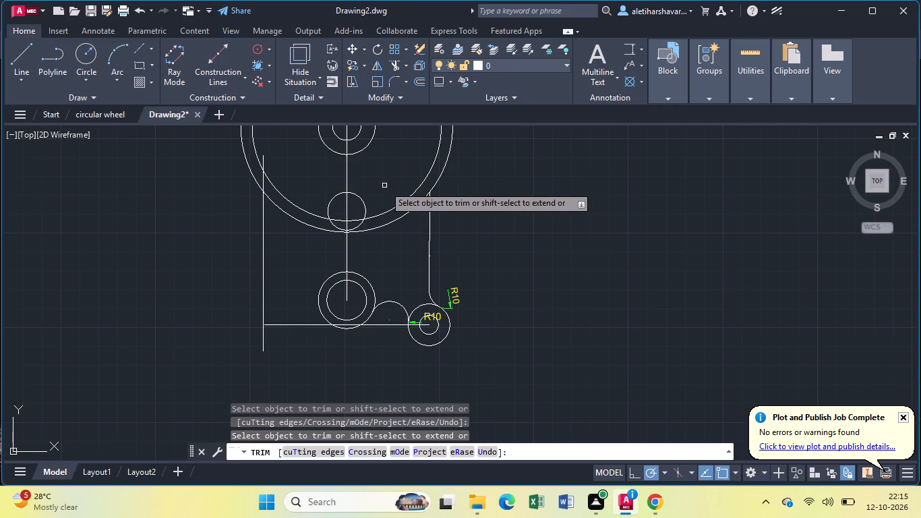
key(Escape)
Fillet the wheel's outer circle to the right vertical line with radius 10, placing the radius dimension just outside the line.
key(f)
key(Return)
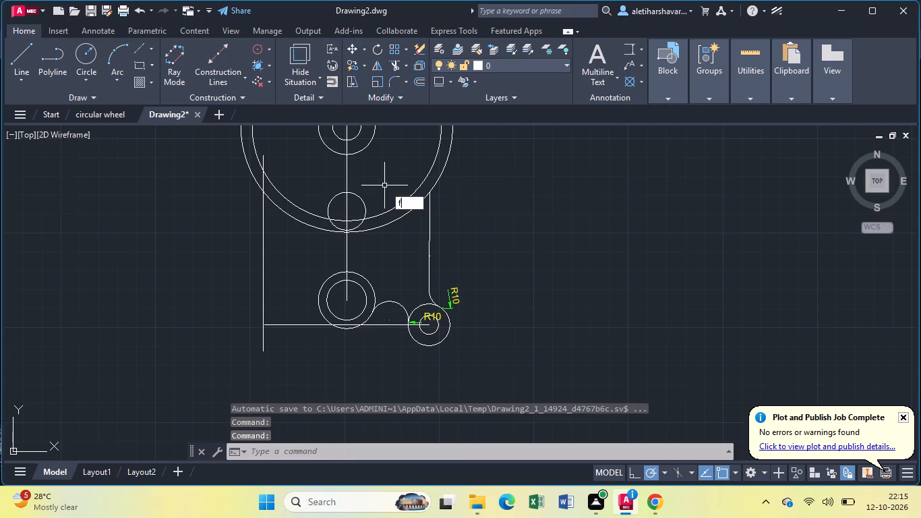
click(434, 185)
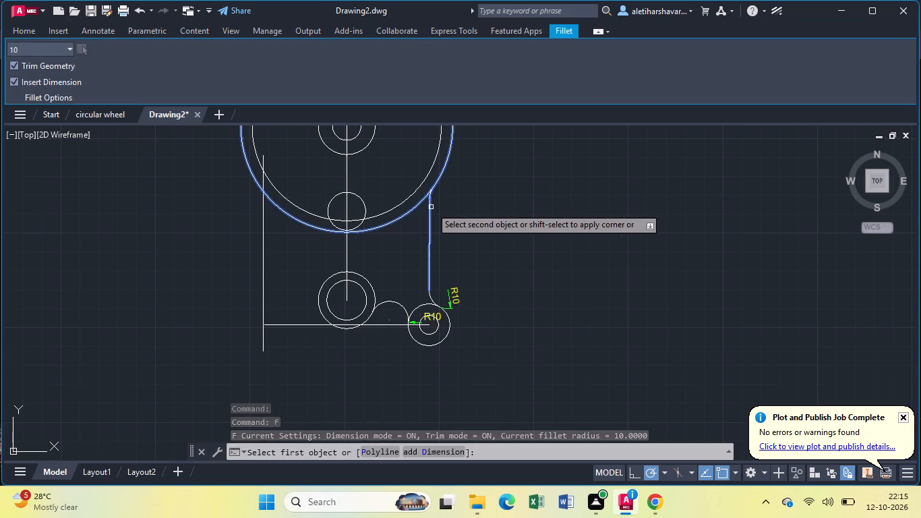
click(431, 207)
click(456, 239)
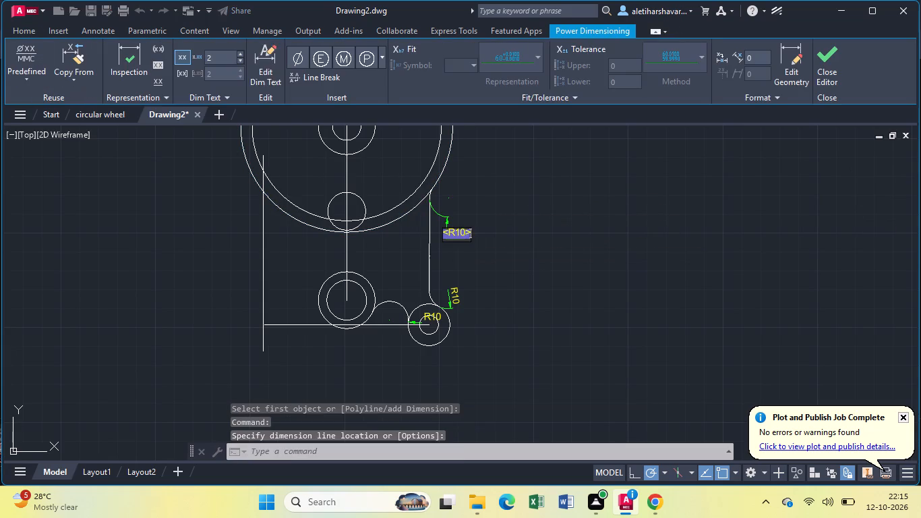
key(Return)
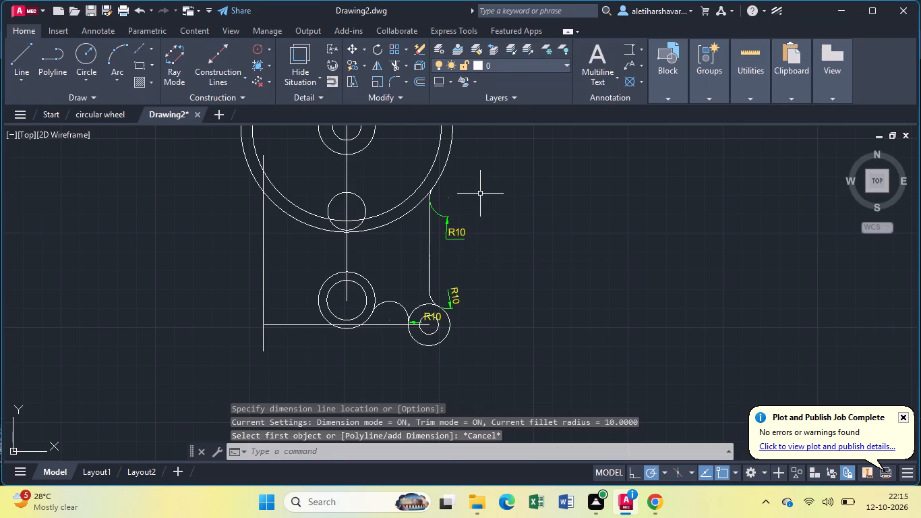
Trim away the bottom arc of the wheel's outer circle between the right and left vertical lines.
text(tr)
key(Return)
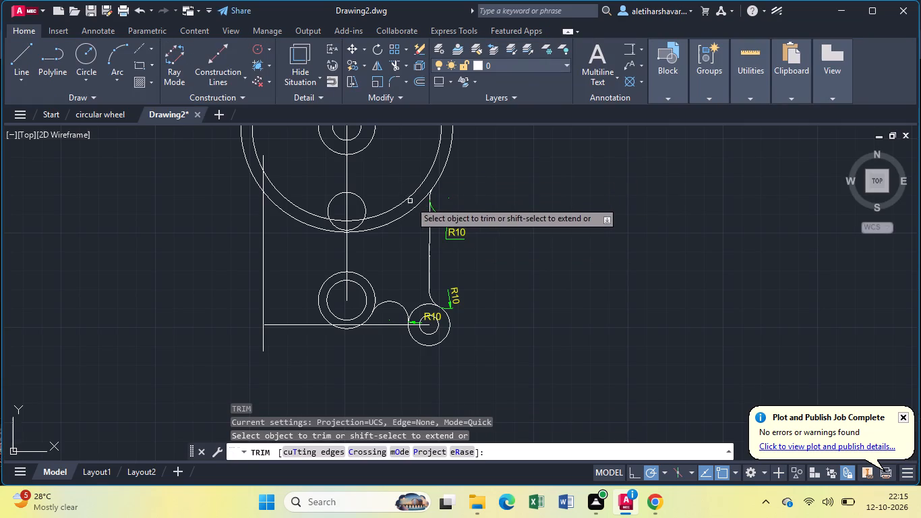
click(412, 209)
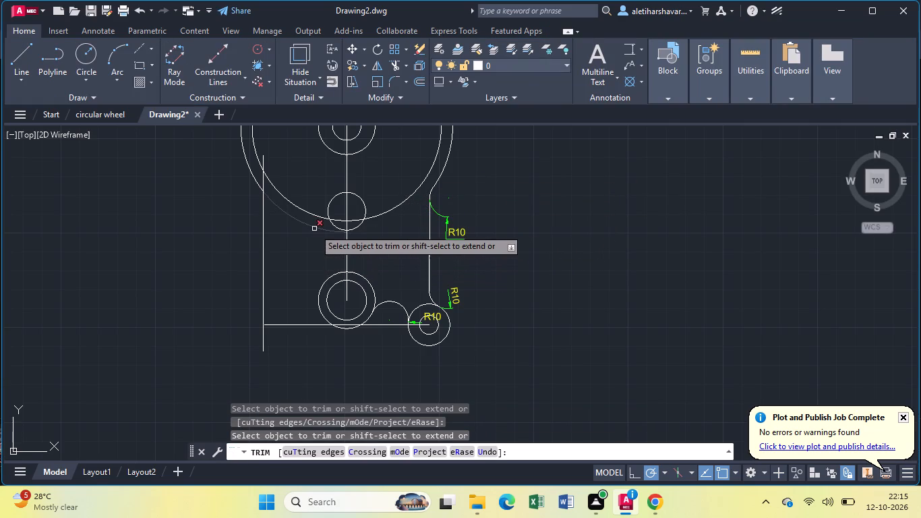
click(314, 229)
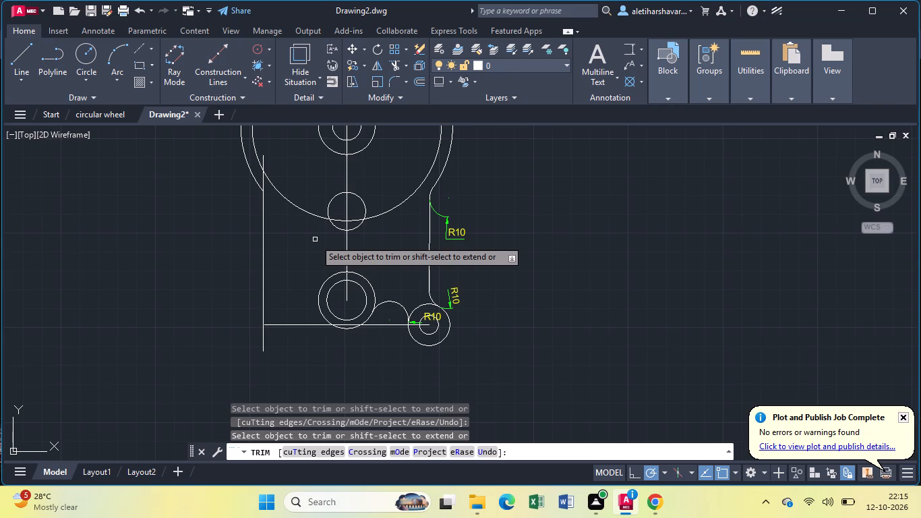
Trim away the upper part of the left vertical line that extends inside the wheel's outer circle.
click(264, 157)
click(266, 159)
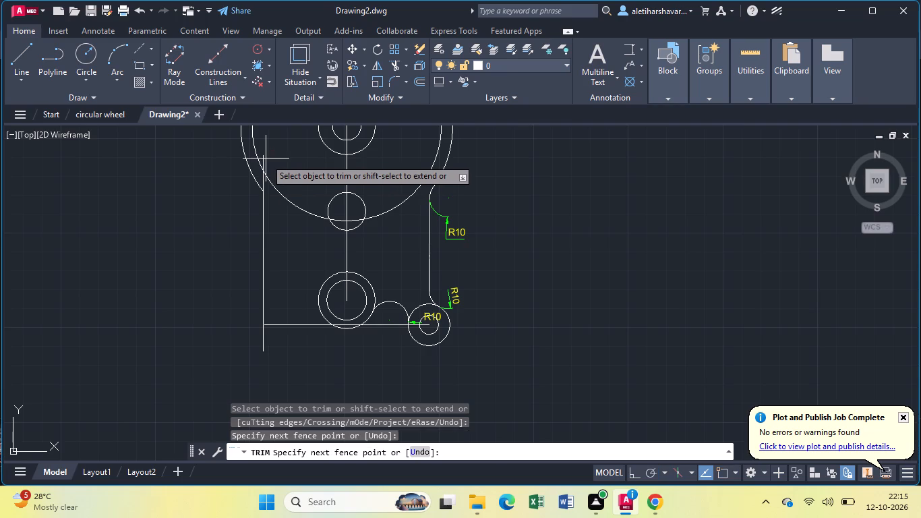
click(264, 165)
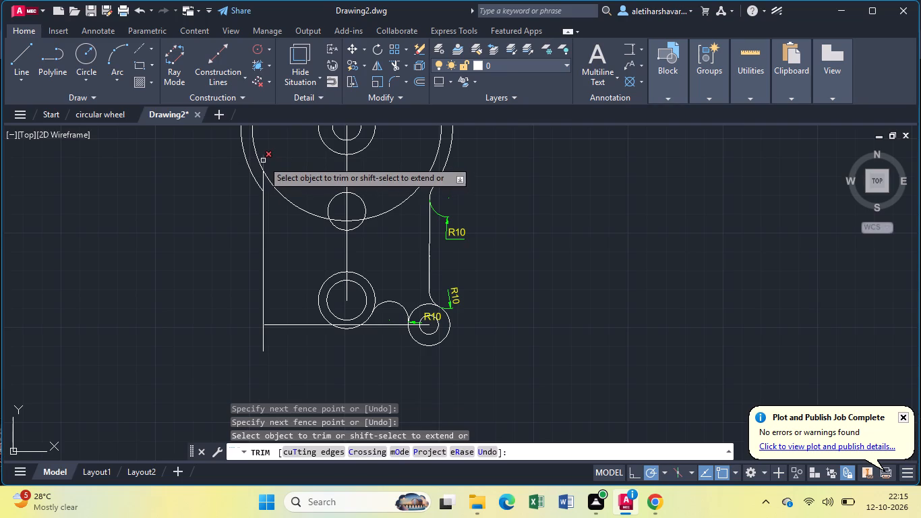
click(263, 161)
click(264, 181)
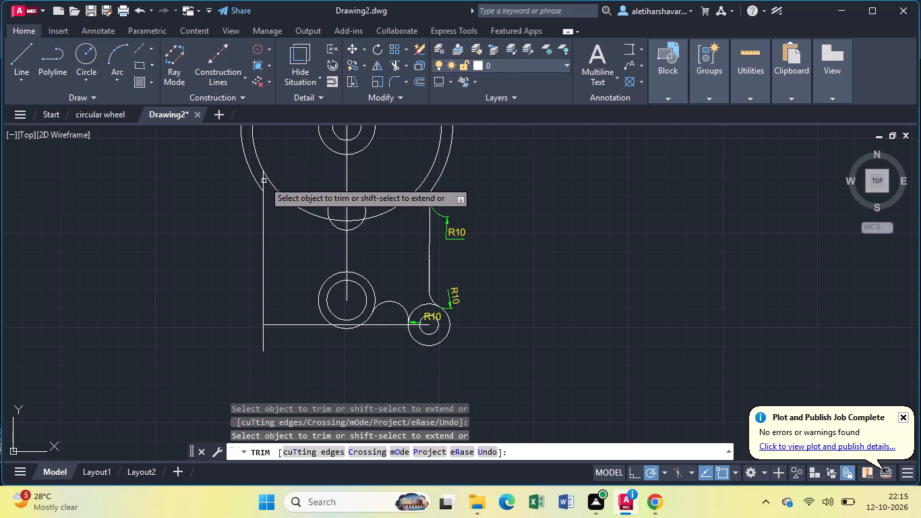
click(264, 182)
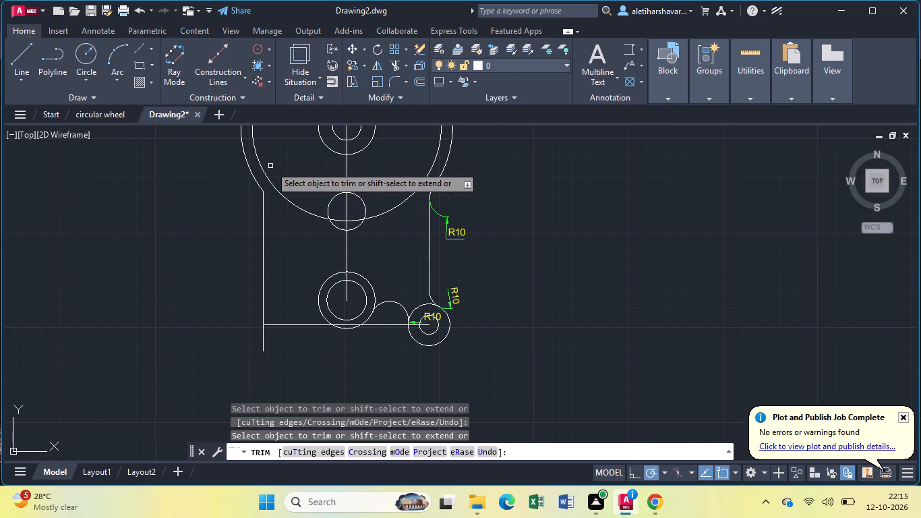
key(Escape)
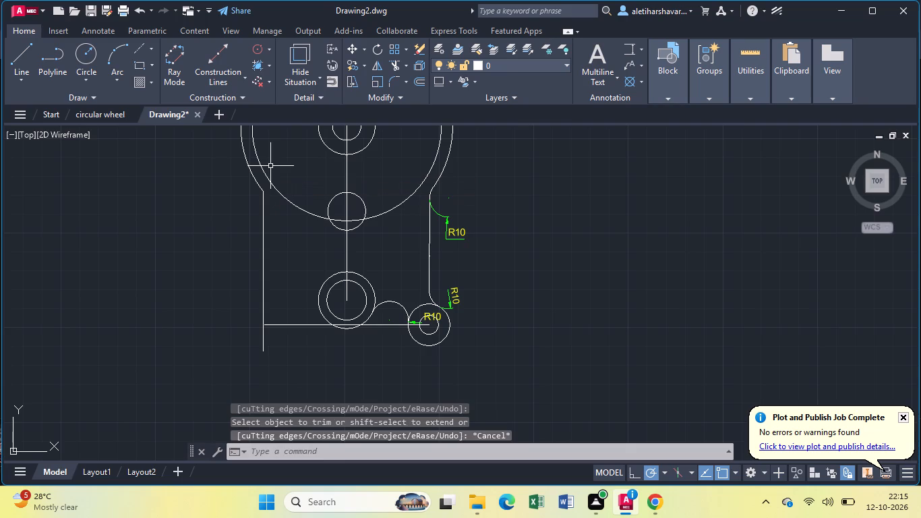
Fillet the wheel's outer arc to the left vertical line with radius 10, placing the radius dimension outside the line.
key(f)
key(Return)
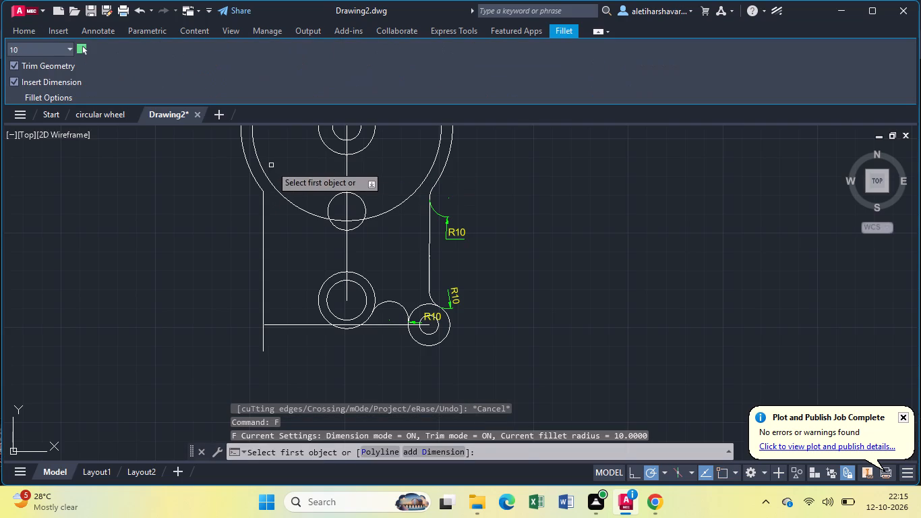
click(254, 177)
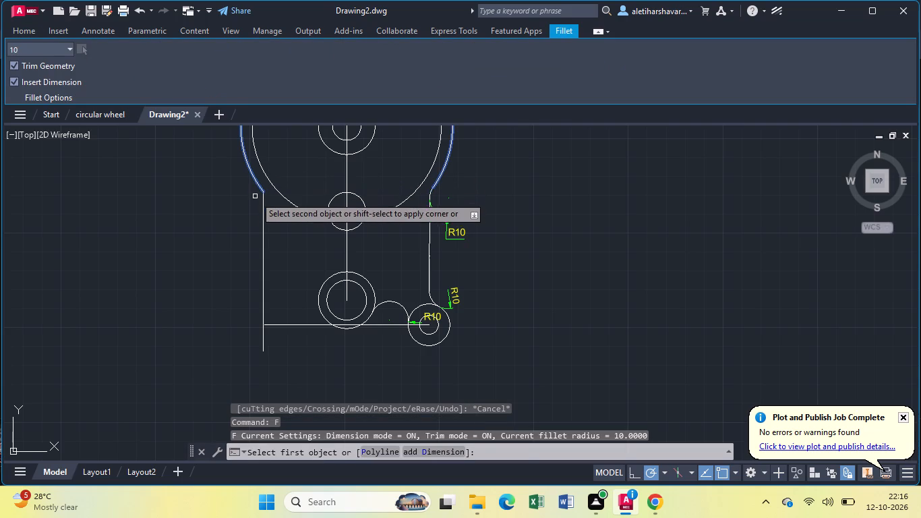
click(264, 206)
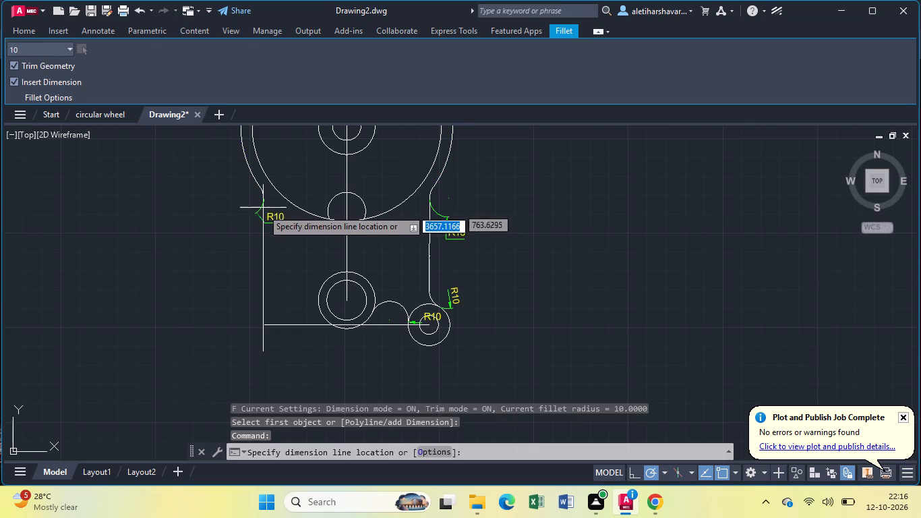
click(255, 217)
key(Return)
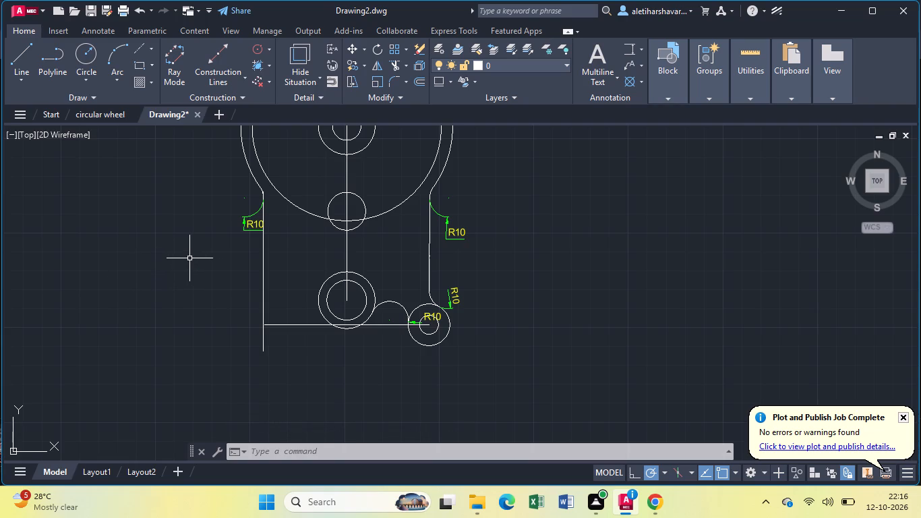
Trim the small bottom circle below the wheel's inner circle and the inner circle's arc within it, leaving a round notch.
text(tr)
key(Return)
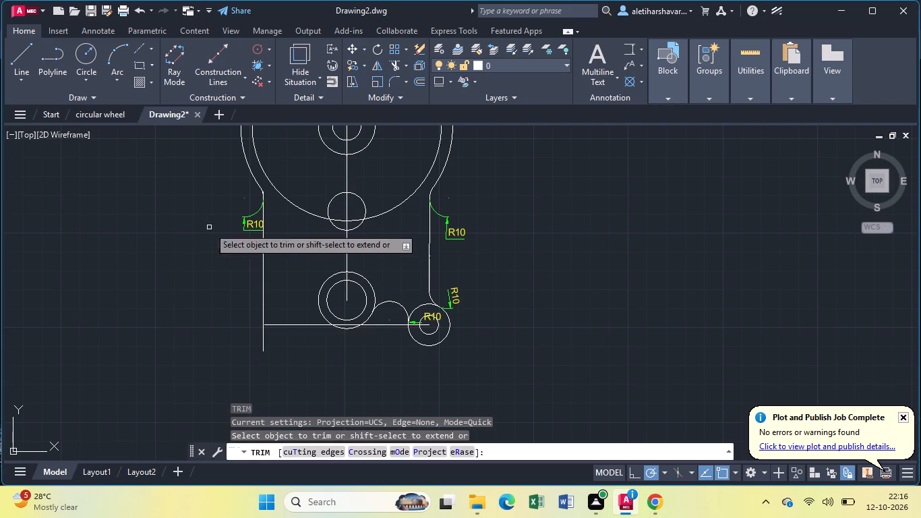
click(337, 230)
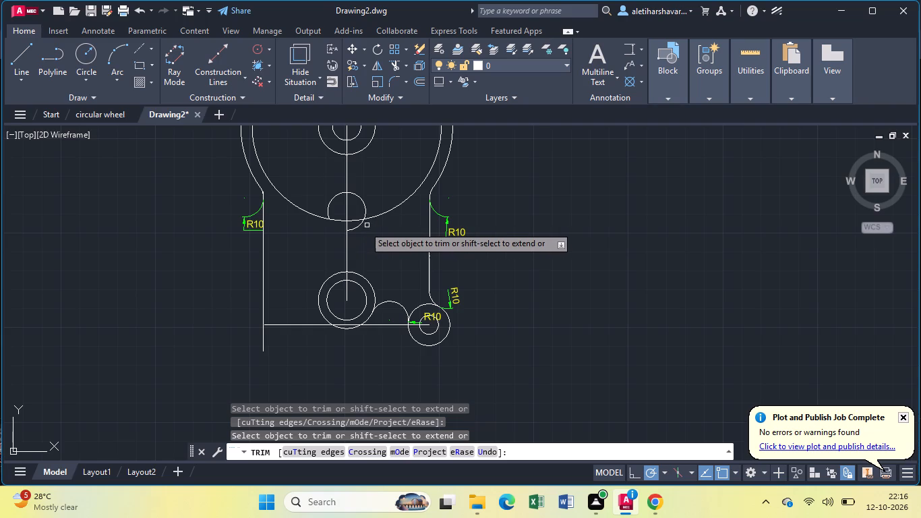
click(357, 226)
click(354, 221)
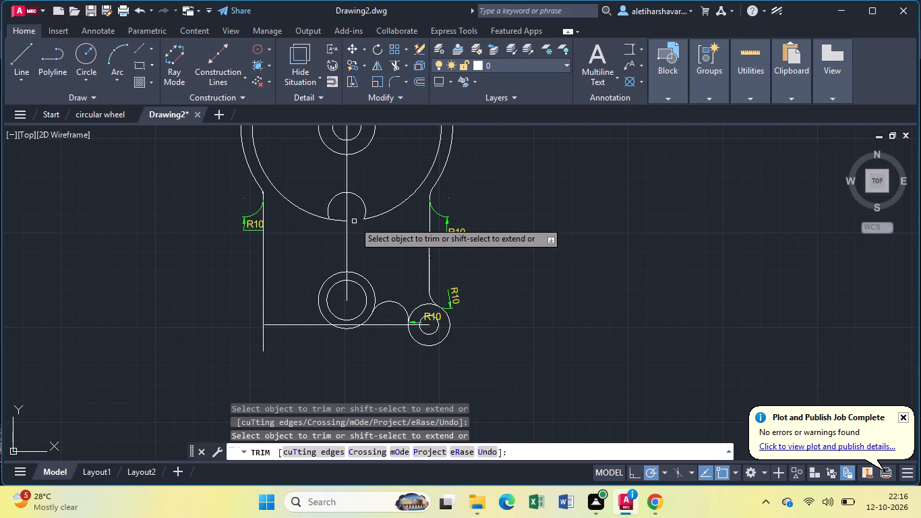
click(333, 219)
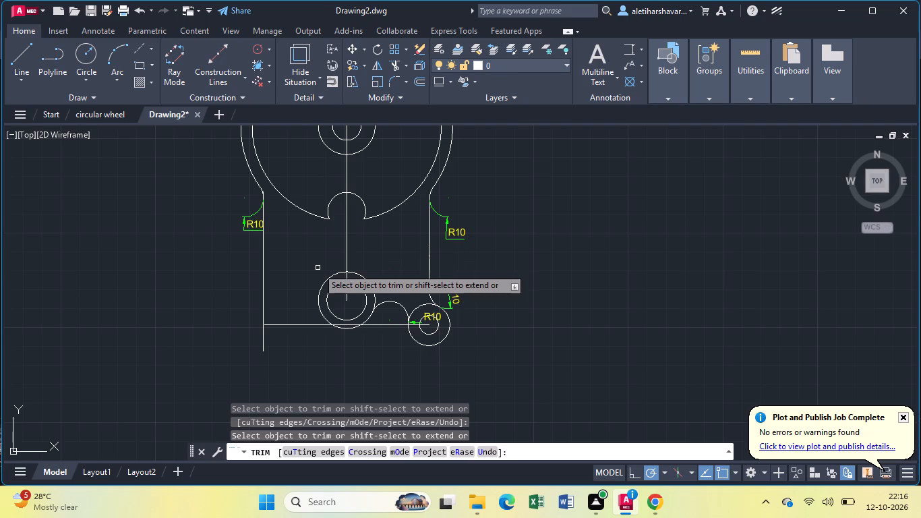
key(l)
key(Return)
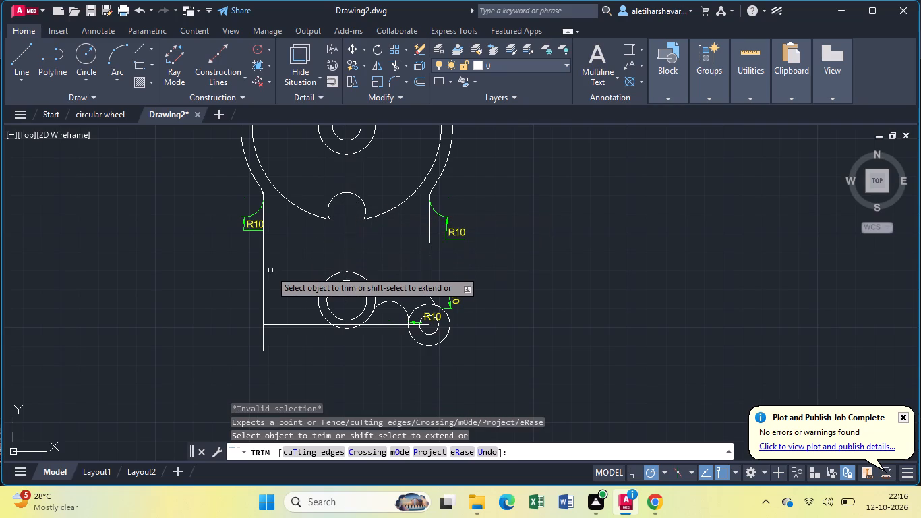
key(Escape)
Draw a 30-long line from the notch arc's centre down to the right, about 42° below horizontal.
key(l)
key(Return)
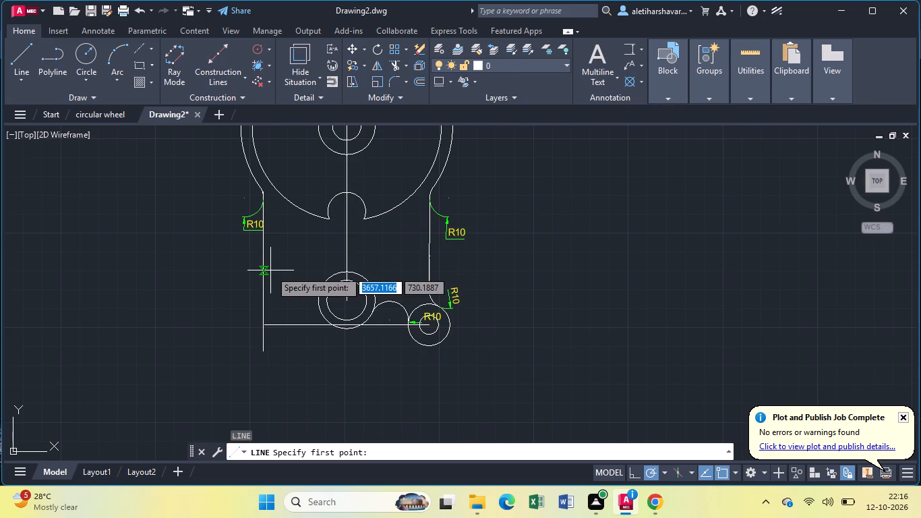
click(350, 214)
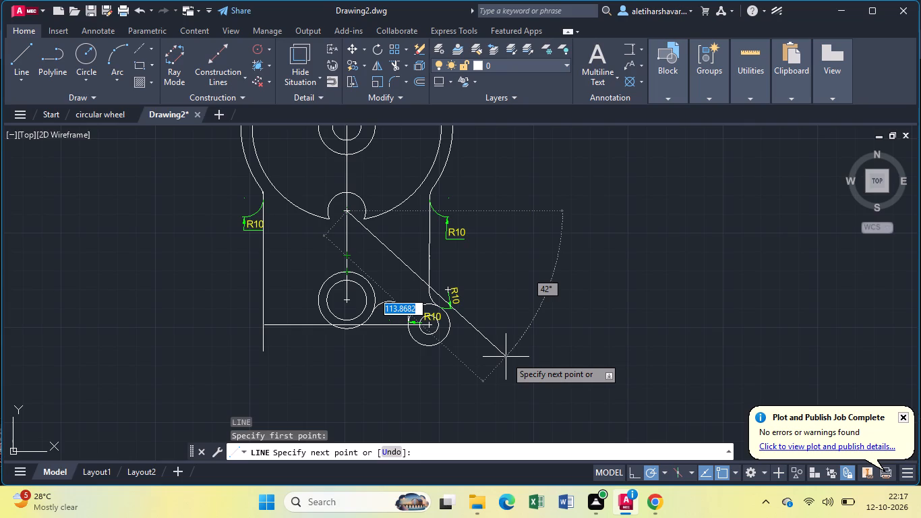
text(30)
key(Return)
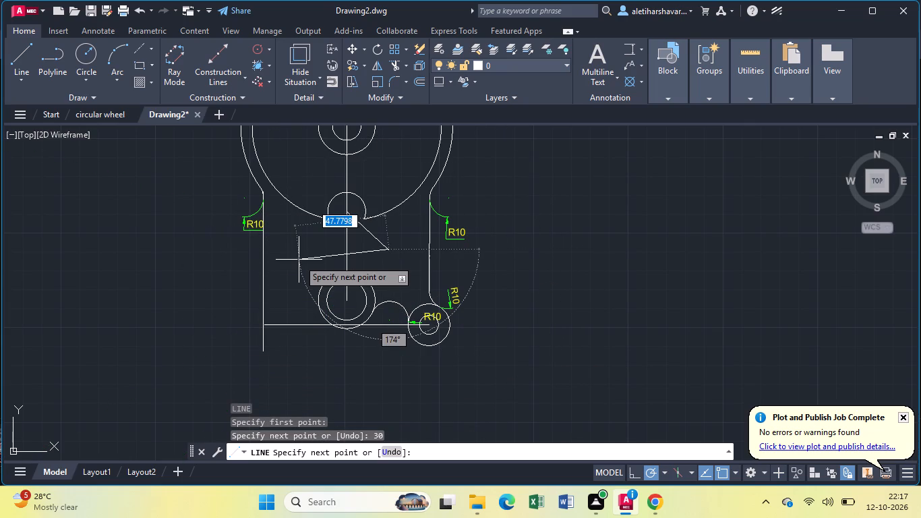
key(Escape)
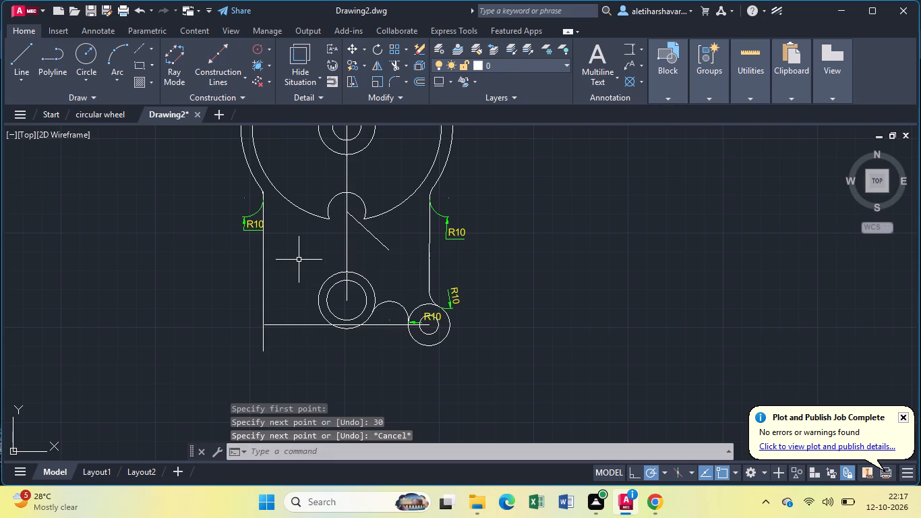
Draw a 30-long line from the notch arc's centre down to the left, about 42° below horizontal.
key(l)
key(Return)
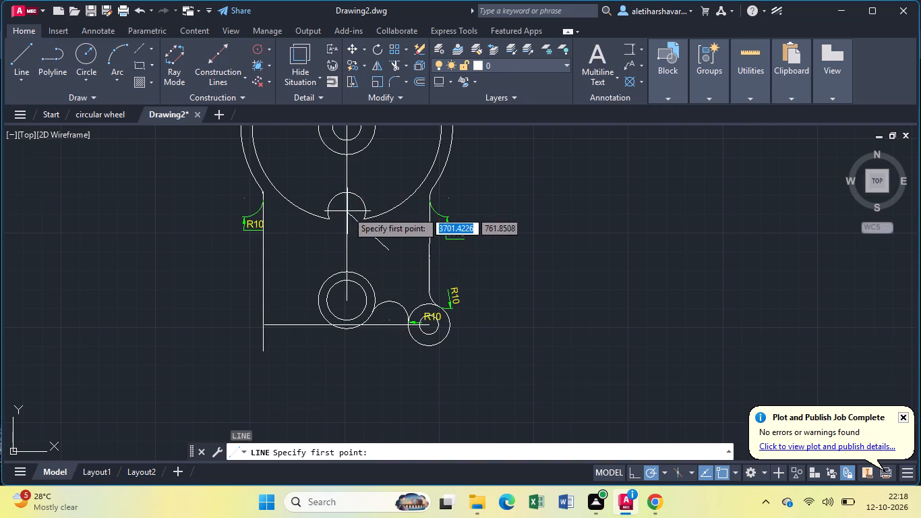
click(347, 212)
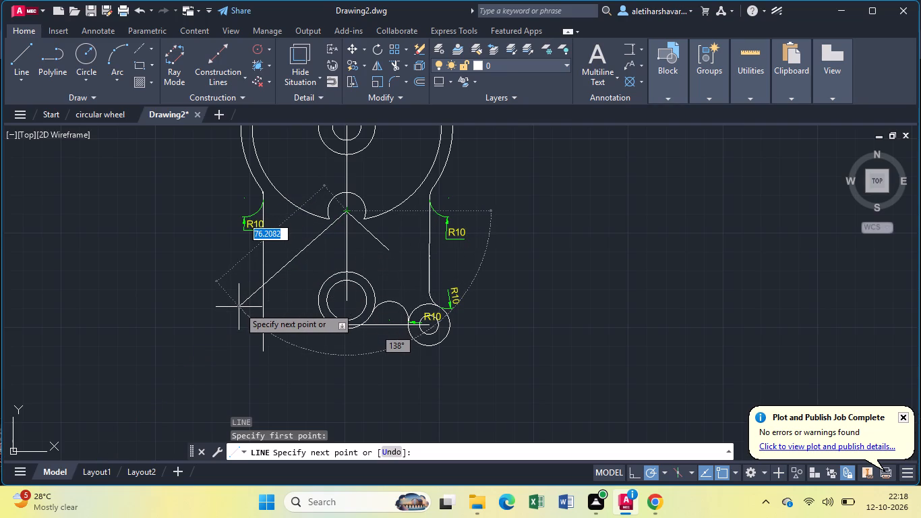
text(30)
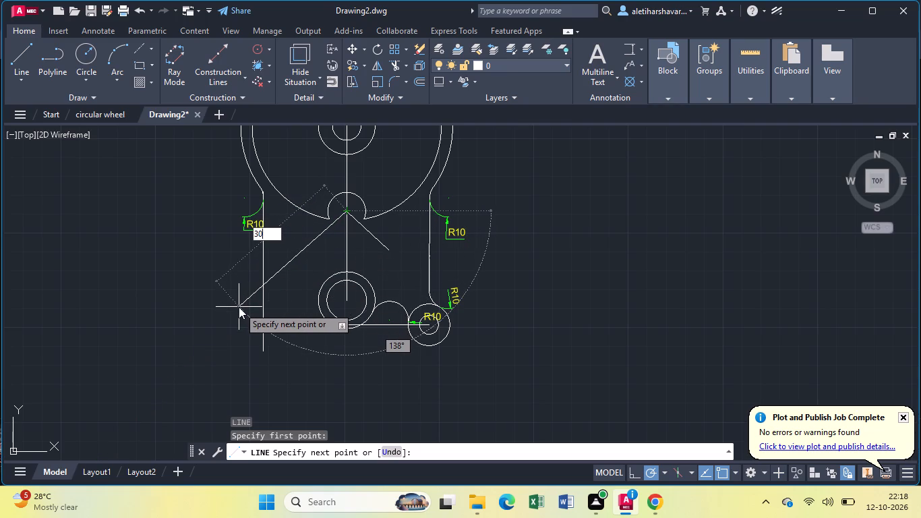
key(Return)
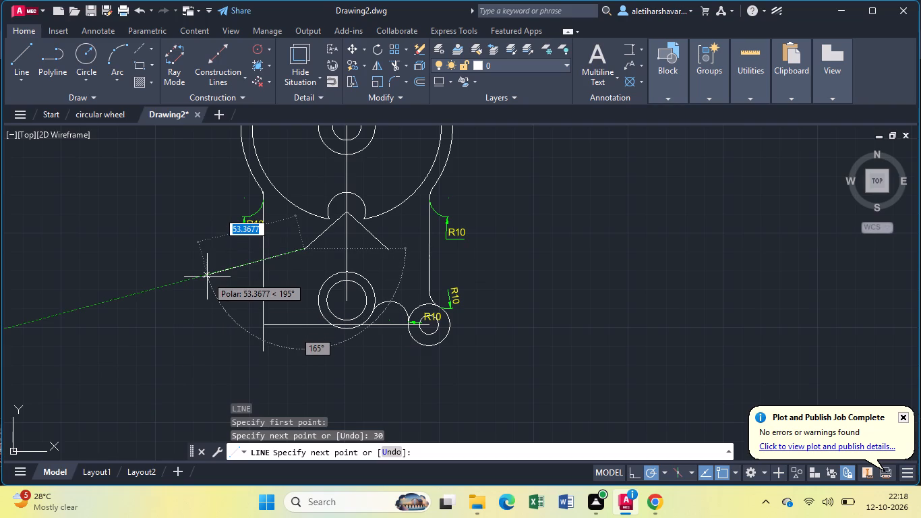
key(Escape)
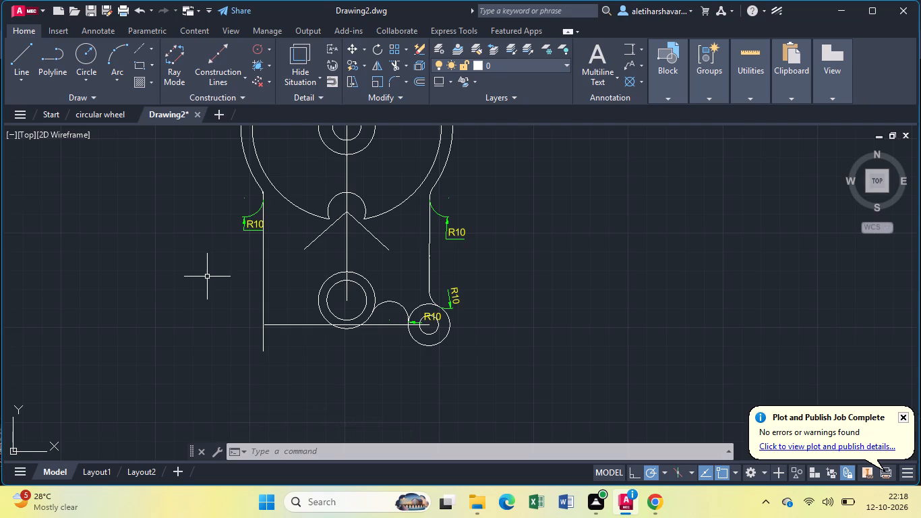
From the right vertical line's midpoint, draw a 6-long line inward, continuing vertically past the wheel's inner arc and back down near the small lower-right circle.
key(l)
key(Return)
click(431, 239)
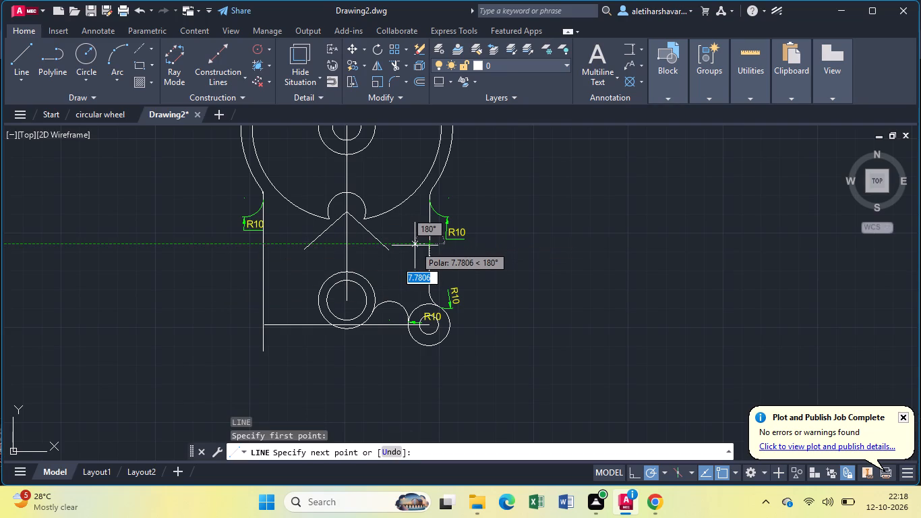
key(6)
key(Return)
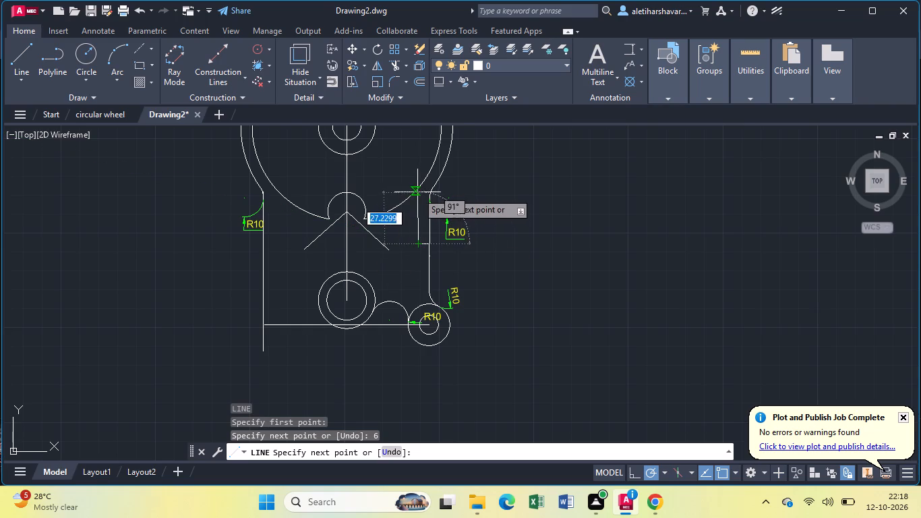
click(415, 174)
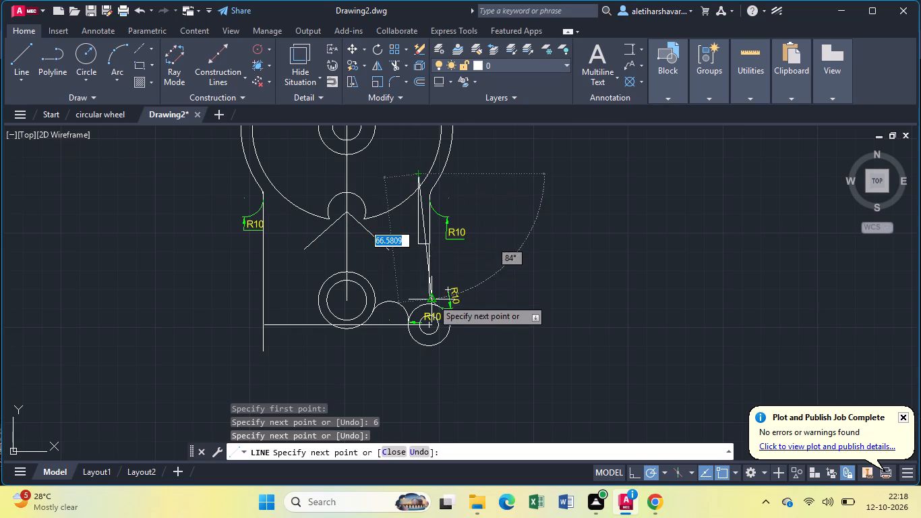
click(416, 296)
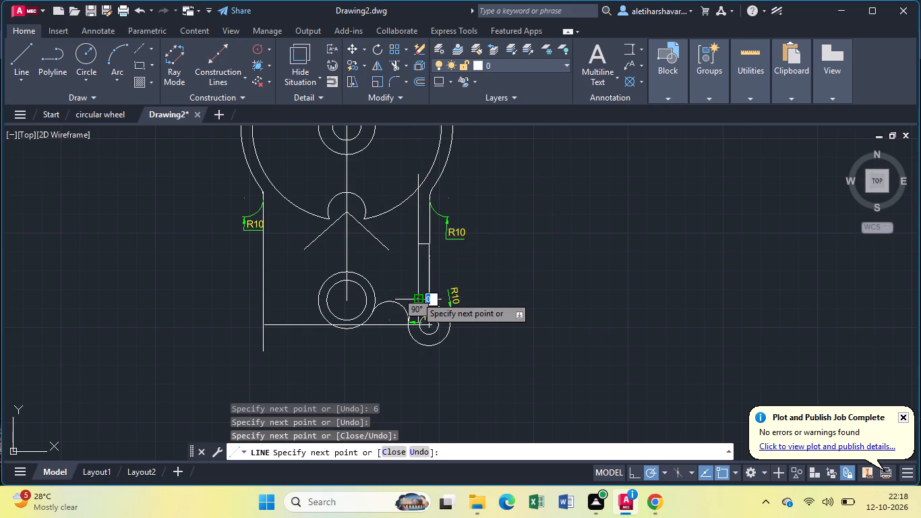
key(Escape)
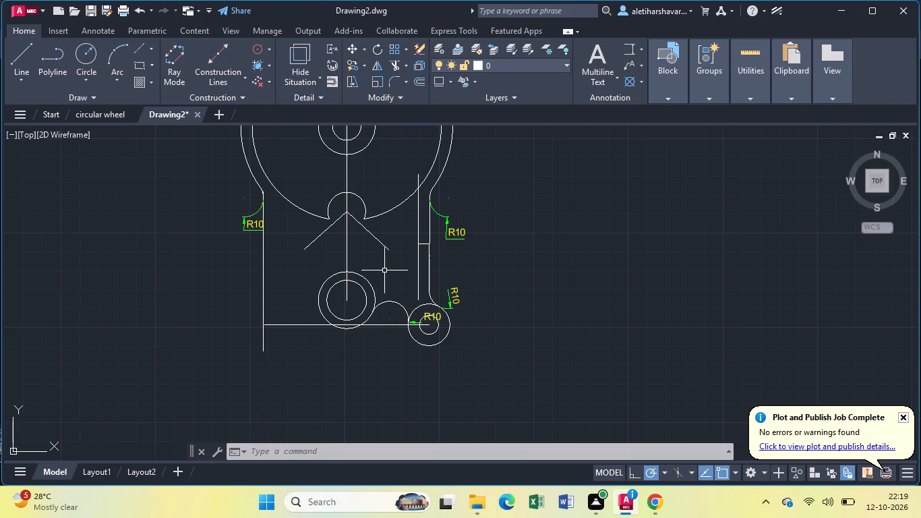
Trim the wheel's inner arc between the notch and the new inner vertical line, and the line's ends above that arc.
text(tr)
key(Return)
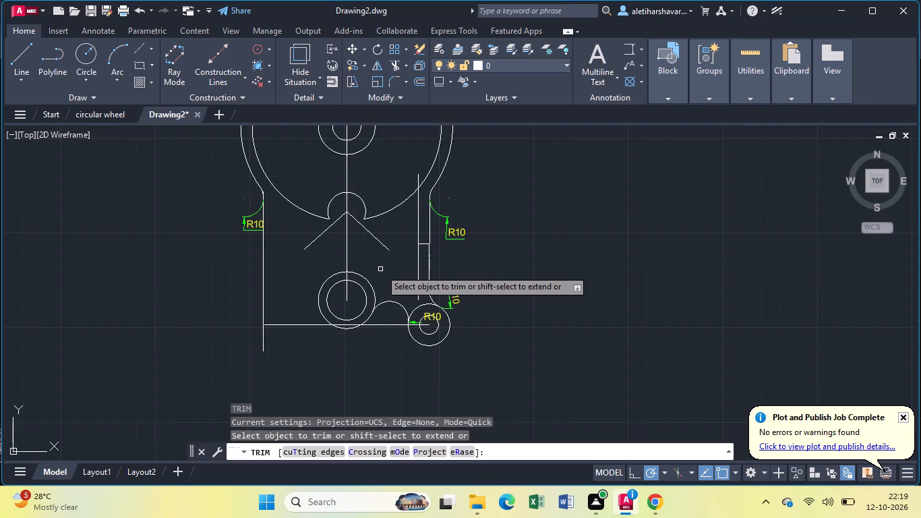
click(398, 206)
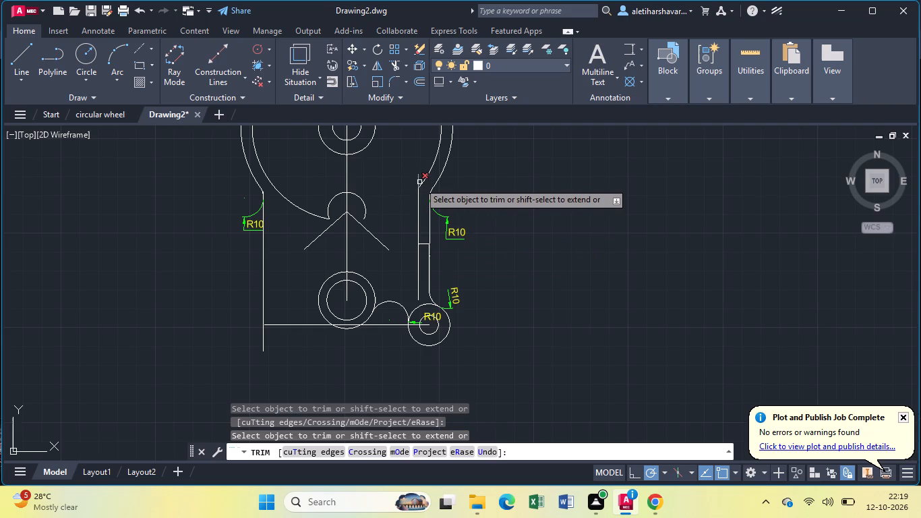
click(419, 182)
click(418, 180)
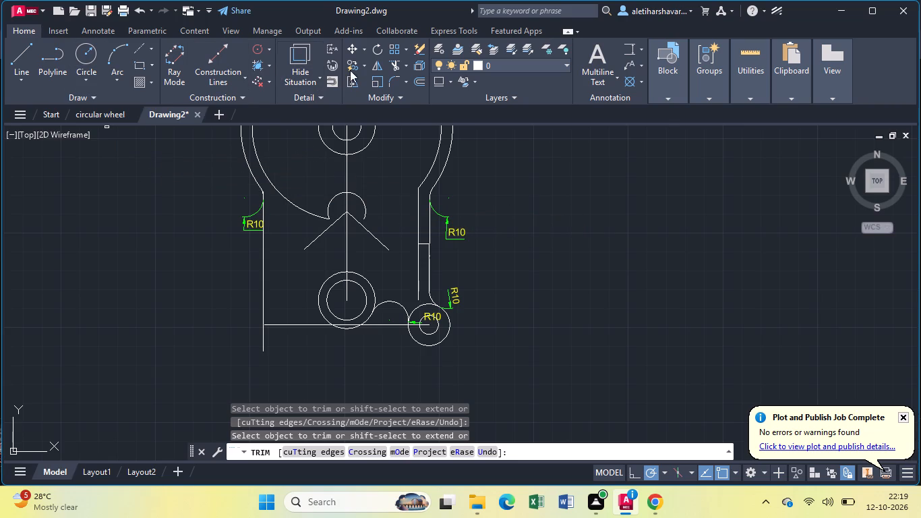
Fillet the inner vertical line to the right slanted line with radius 10, placing the radius dimension just left of the fillet.
click(394, 85)
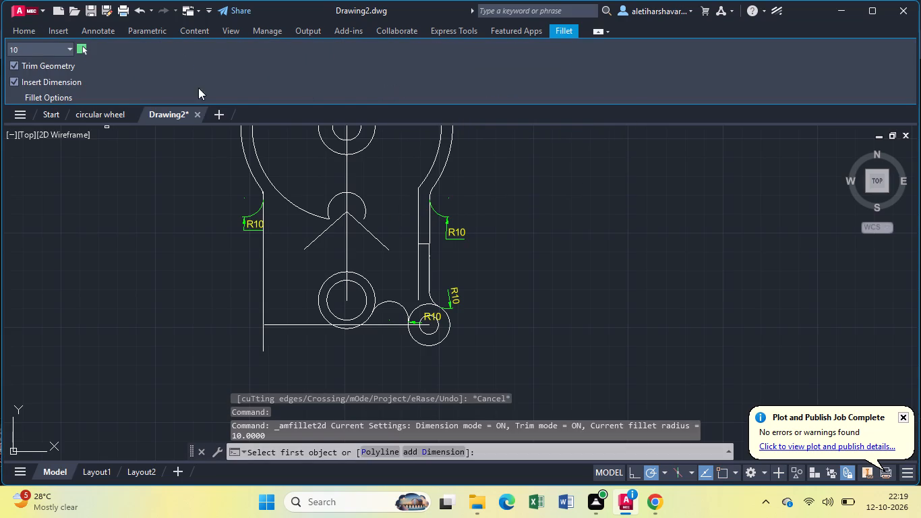
click(418, 252)
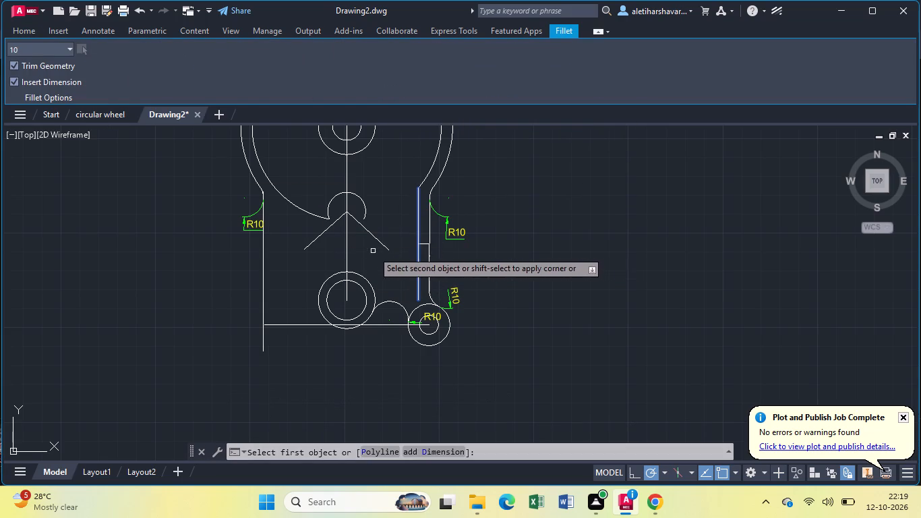
click(378, 239)
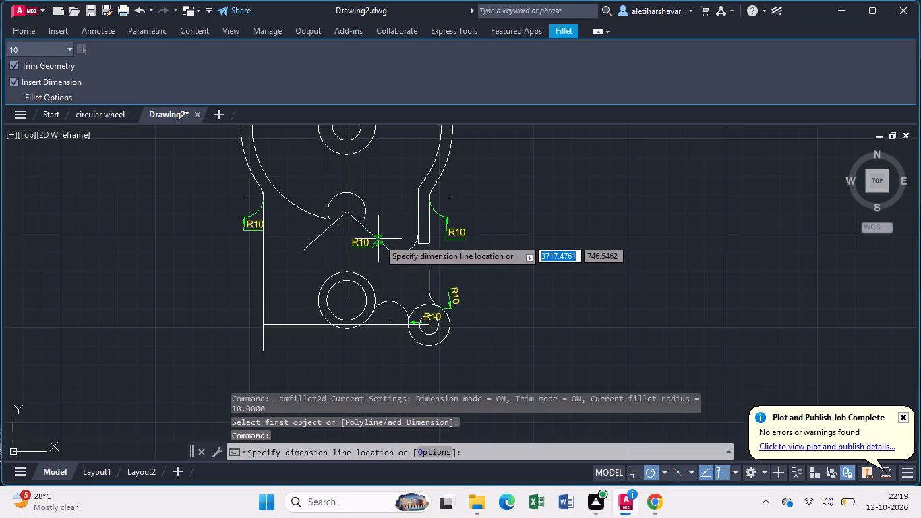
click(378, 256)
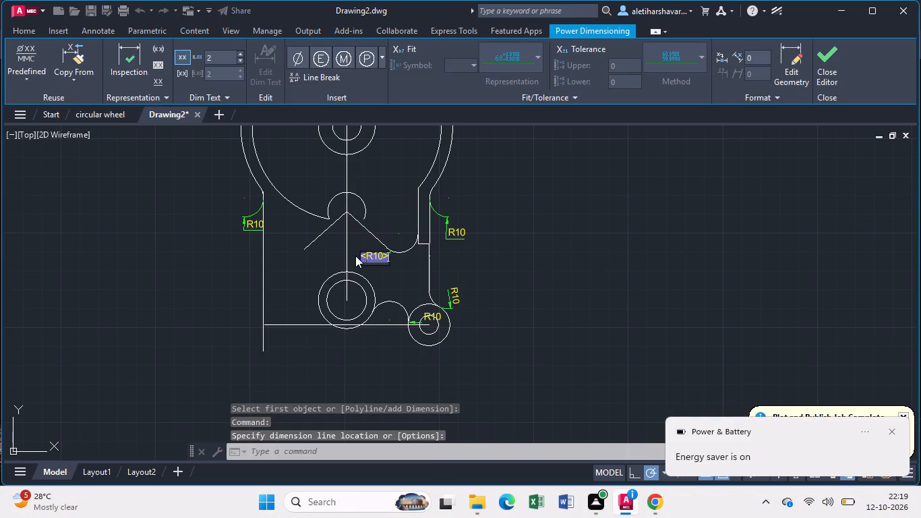
key(Return)
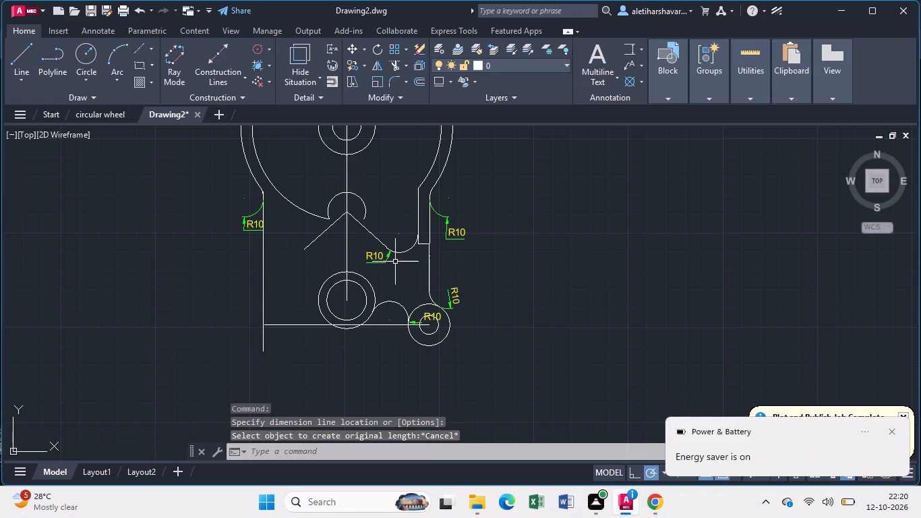
Trim away the short connector between the two right vertical lines and the vertical stub beside the new fillet.
text(tr)
key(Return)
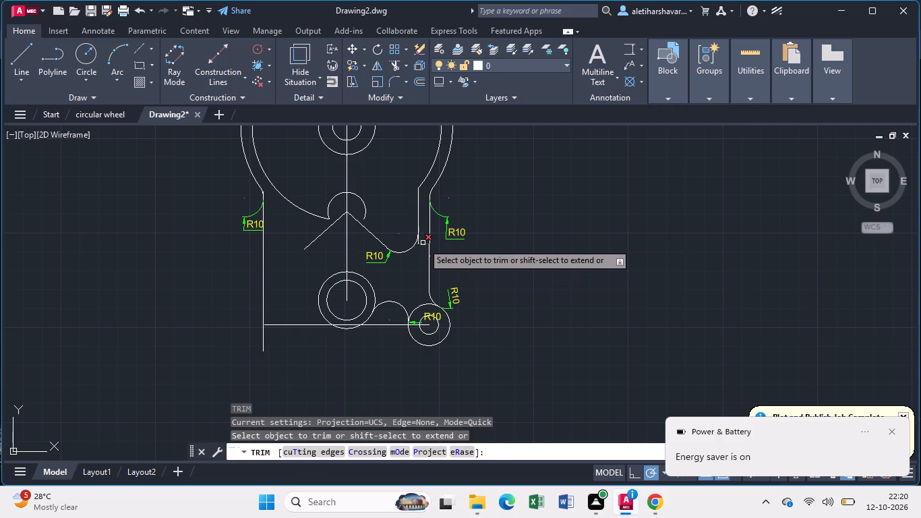
click(423, 243)
click(419, 243)
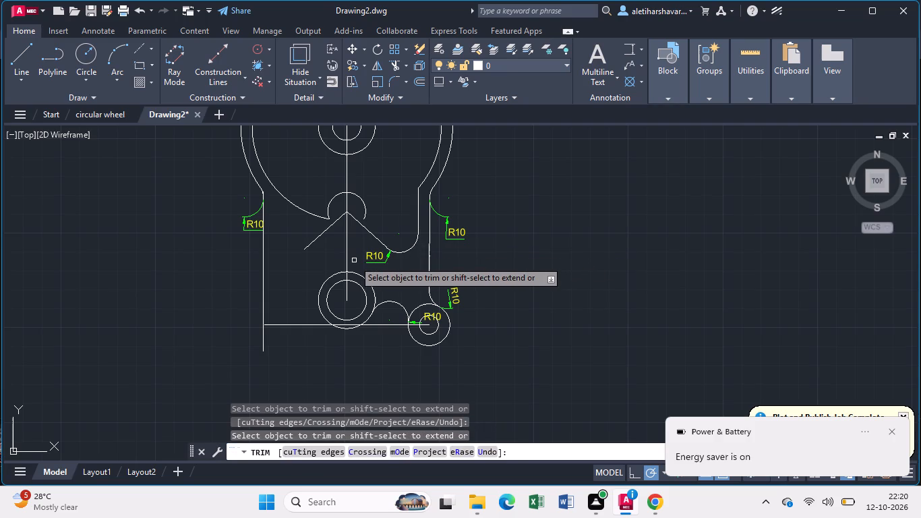
Trim away all pieces of the horizontal centre line running through the lower circles to the left vertical line.
scroll(354, 260, up, 1)
click(407, 364)
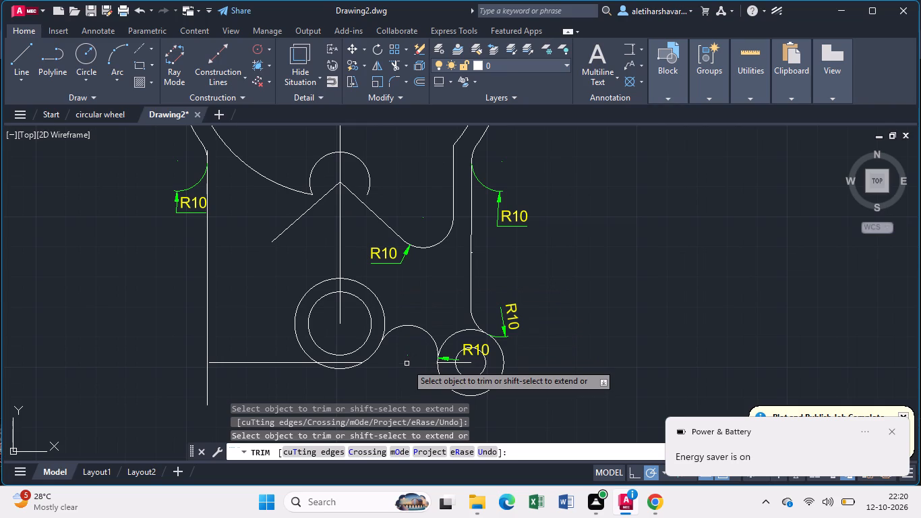
click(446, 364)
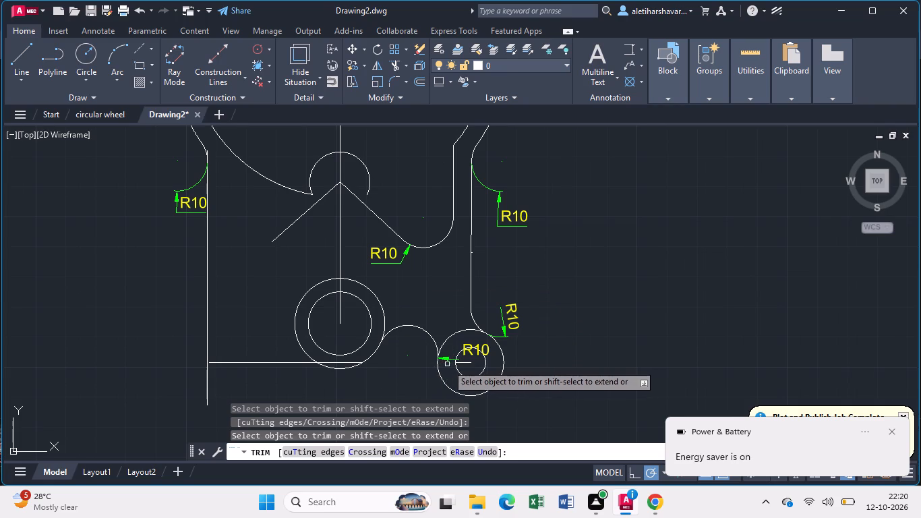
click(465, 363)
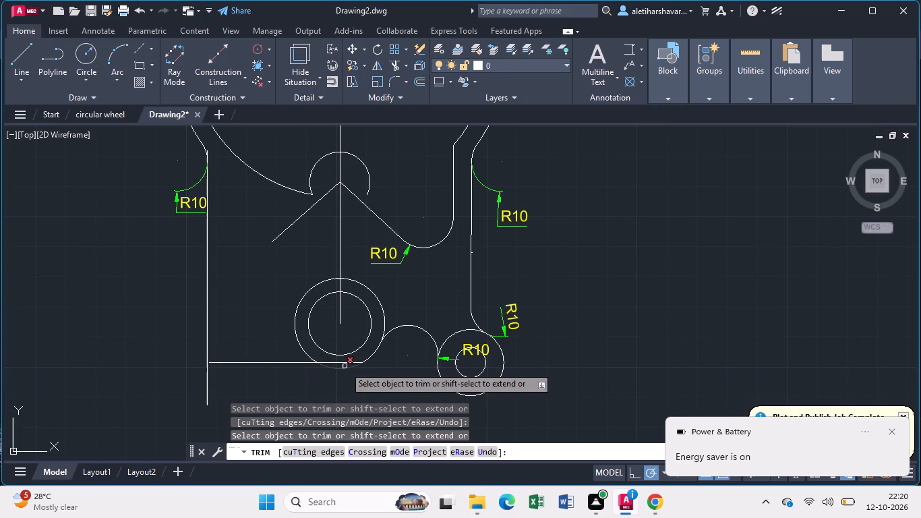
click(343, 364)
click(301, 364)
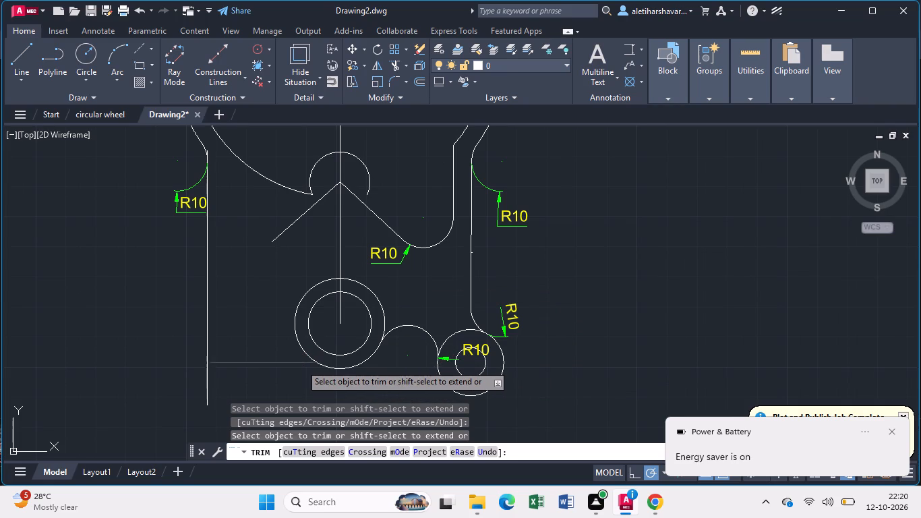
Remove the left slanted line running down from the notch arc's centre.
scroll(299, 364, down, 1)
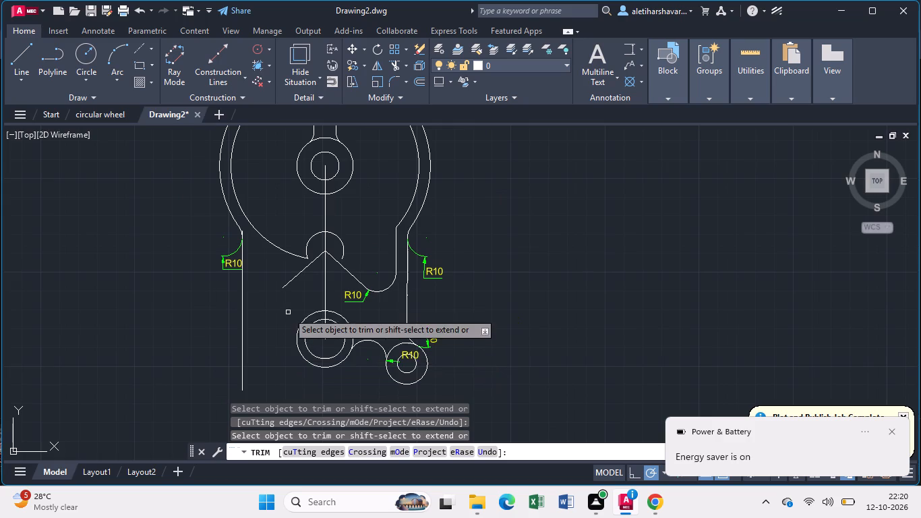
click(287, 281)
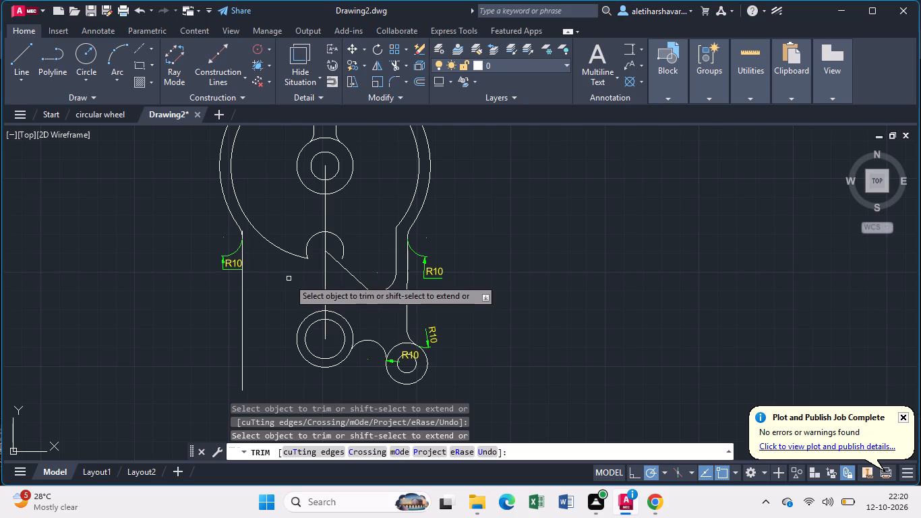
key(l)
key(Return)
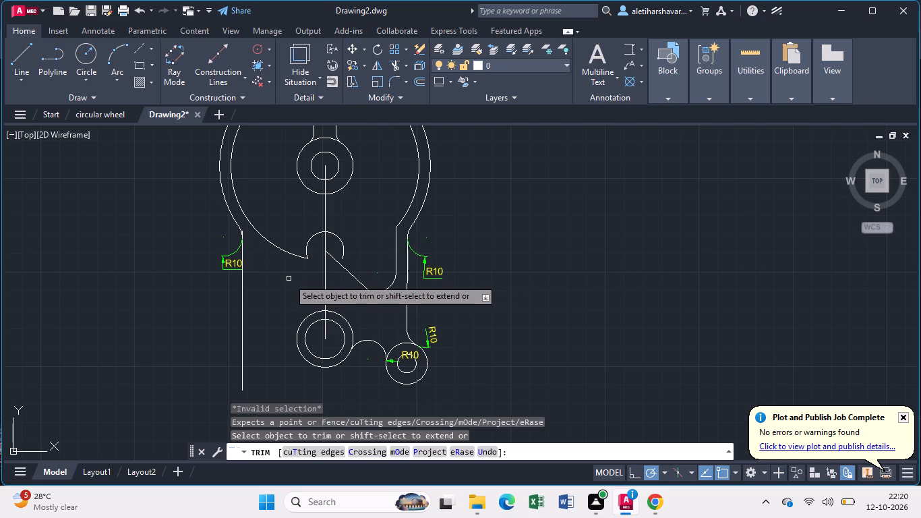
key(Escape)
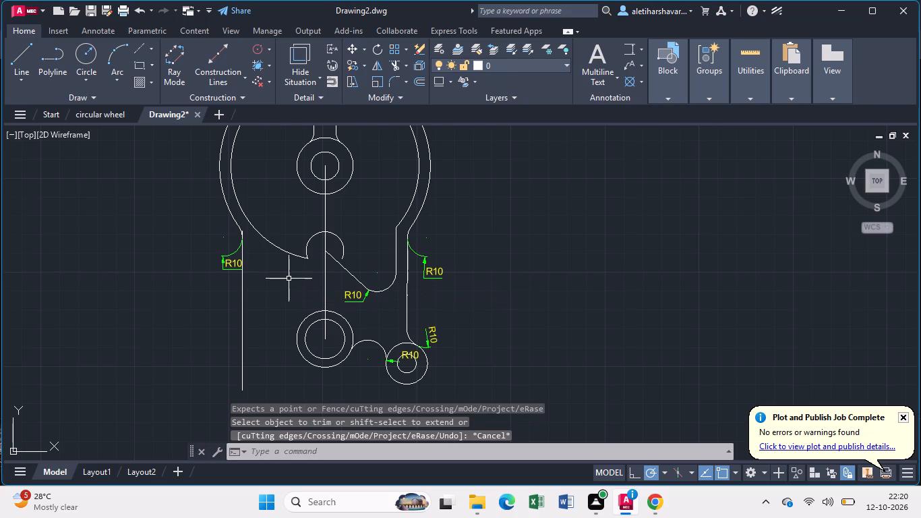
Draw a horizontal line about 20 long to the right from the notch arc's centre.
key(l)
key(Return)
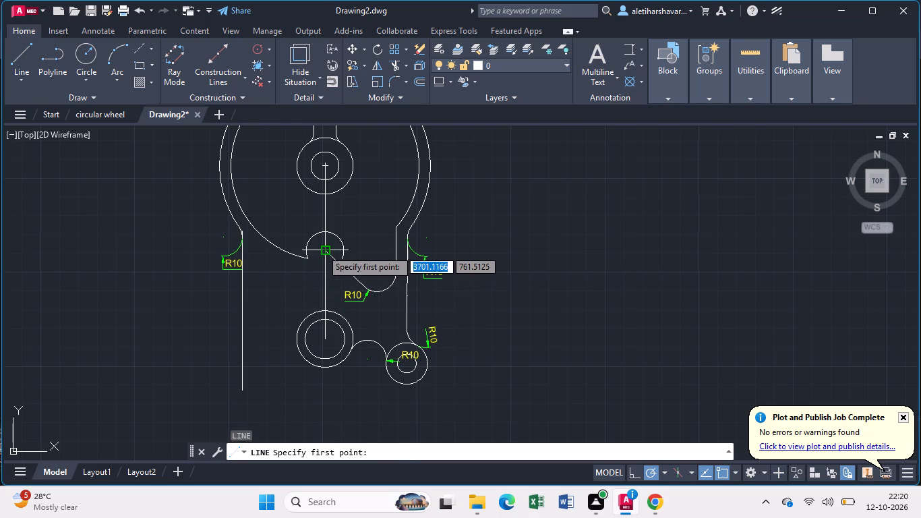
click(322, 250)
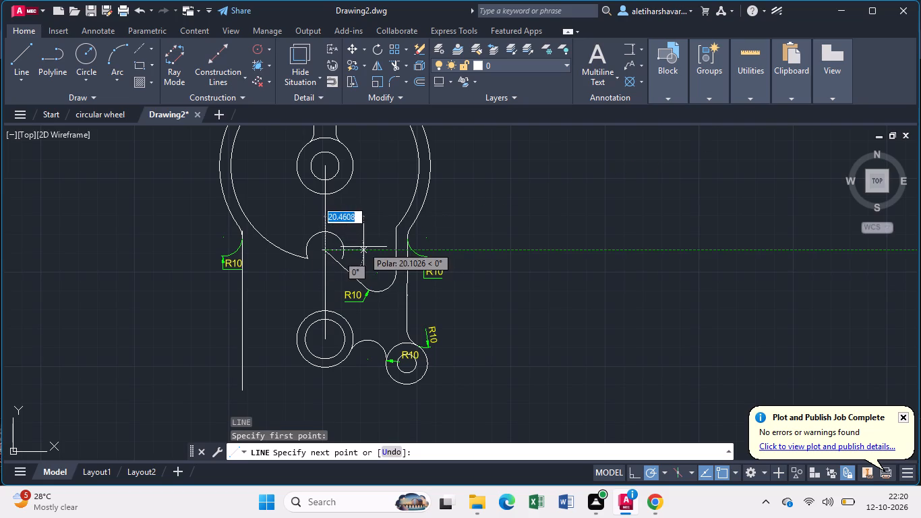
click(363, 247)
key(Escape)
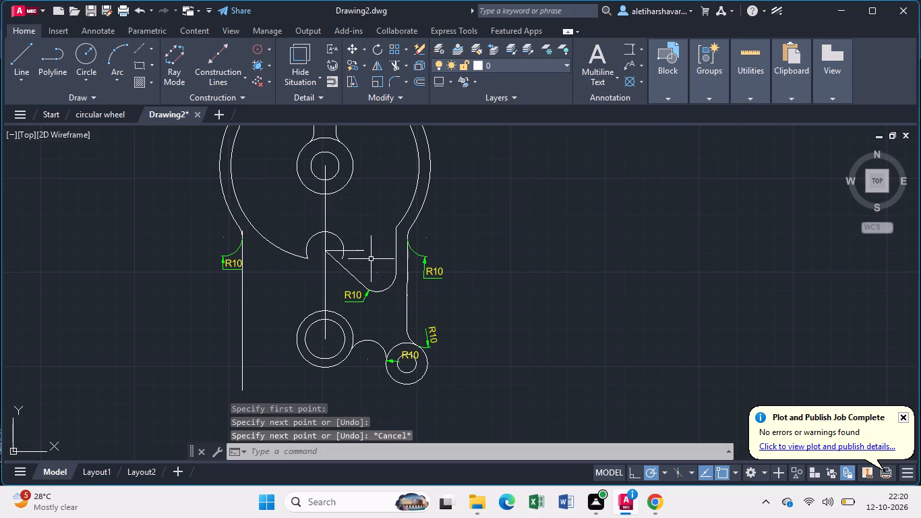
Draw a vertical line about 19 long downward from the notch arc's right quadrant.
key(Return)
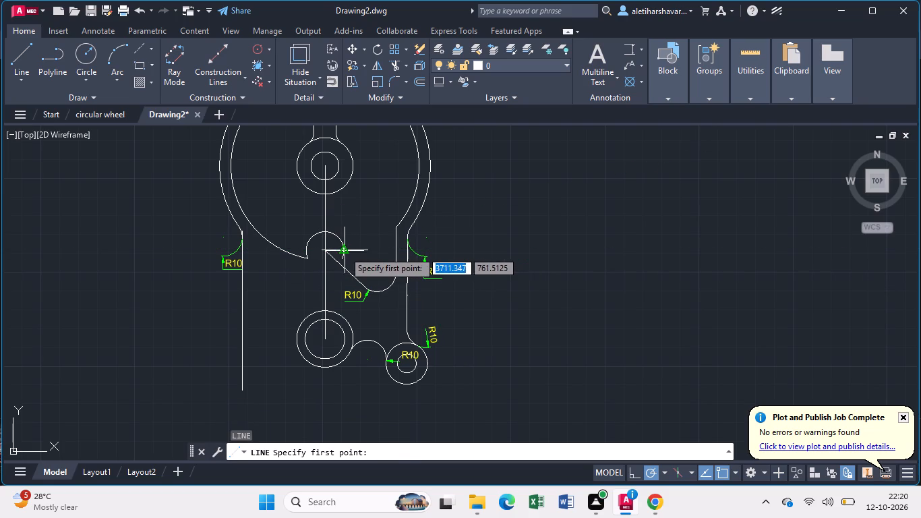
click(343, 251)
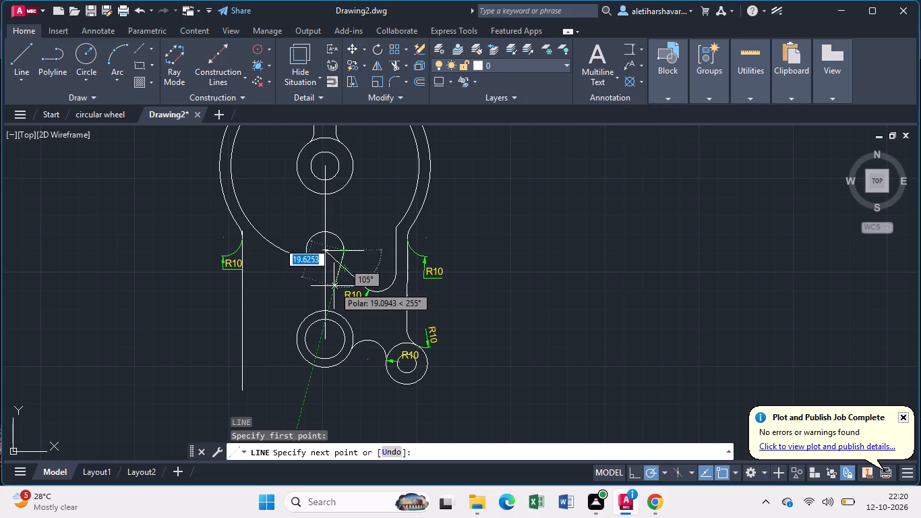
click(342, 286)
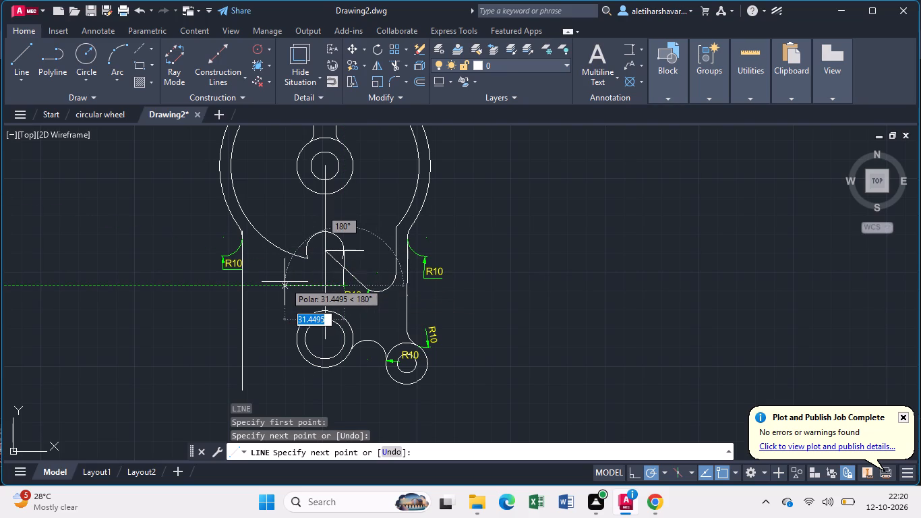
key(Escape)
Trim away the horizontal helper line and the notch arc's right end below it, so the arc runs into the vertical line.
text(tr)
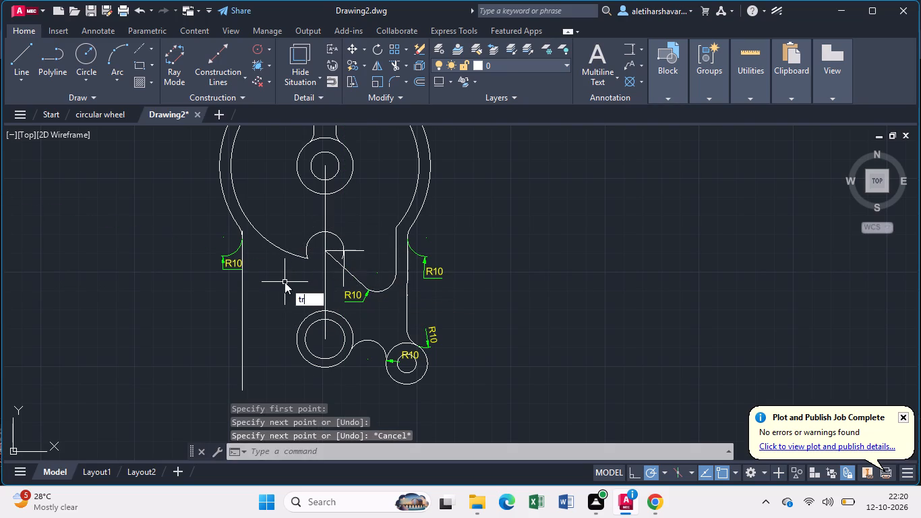
key(Return)
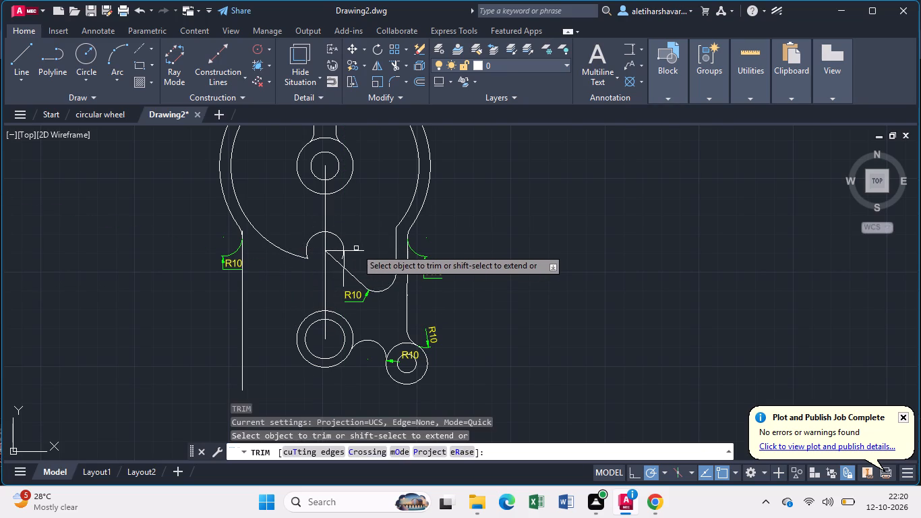
click(356, 251)
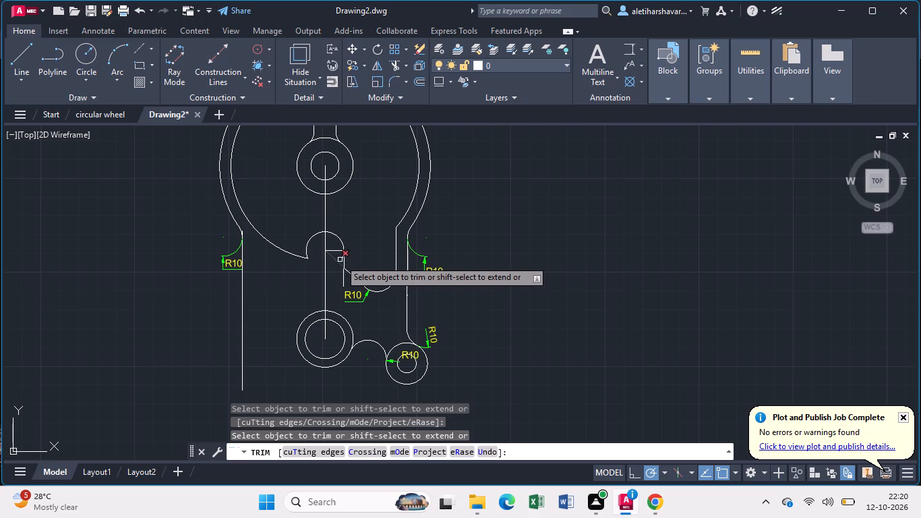
click(340, 258)
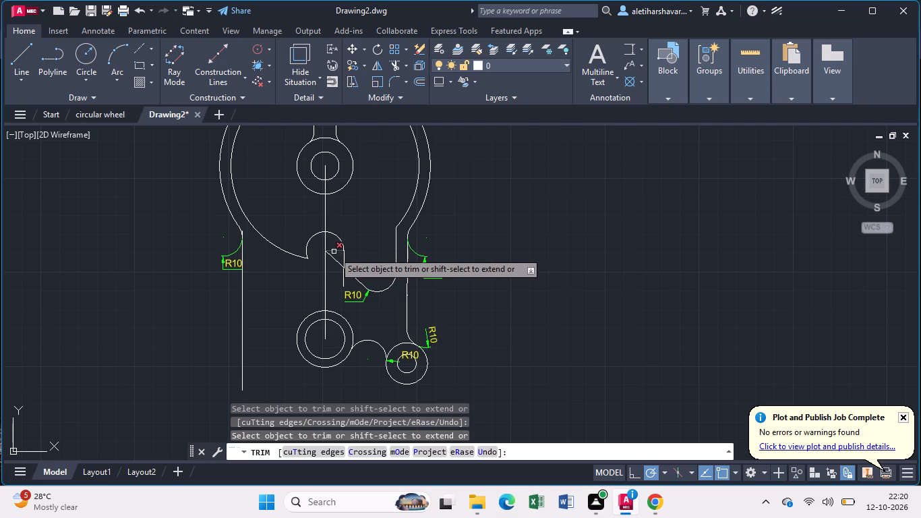
click(334, 252)
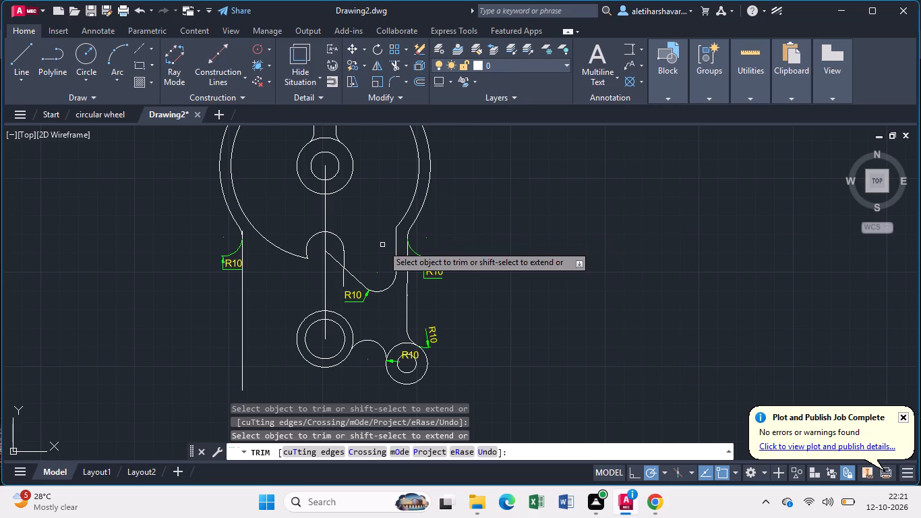
Fillet the vertical line below the notch arc with the slanted line at radius 6, placing its R6 dimension above the corner.
key(Escape)
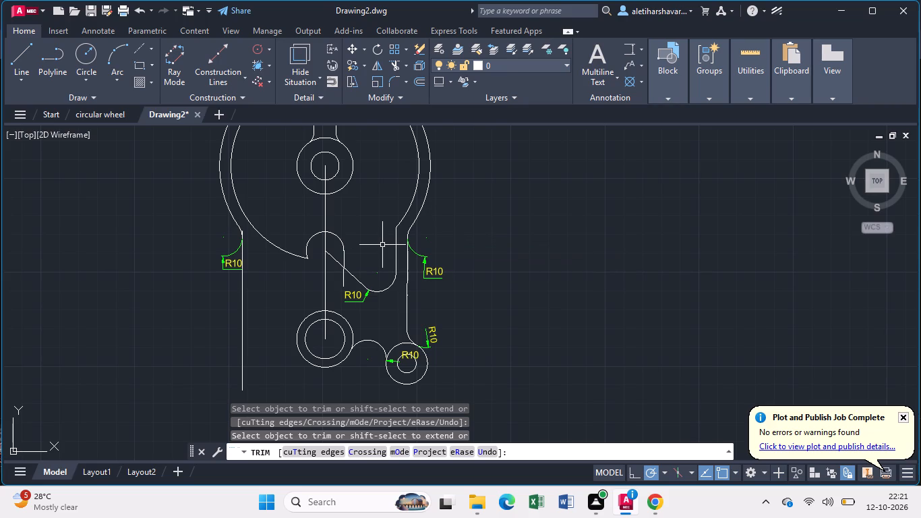
key(f)
key(Return)
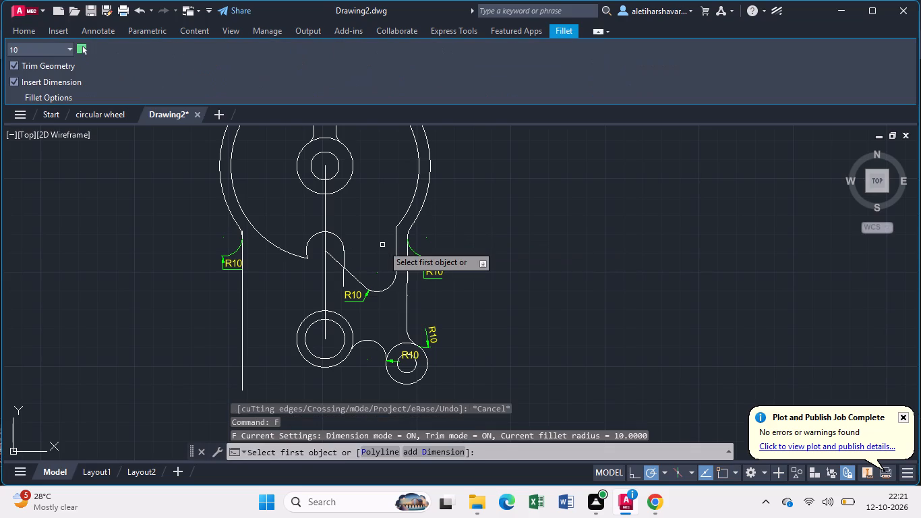
click(67, 42)
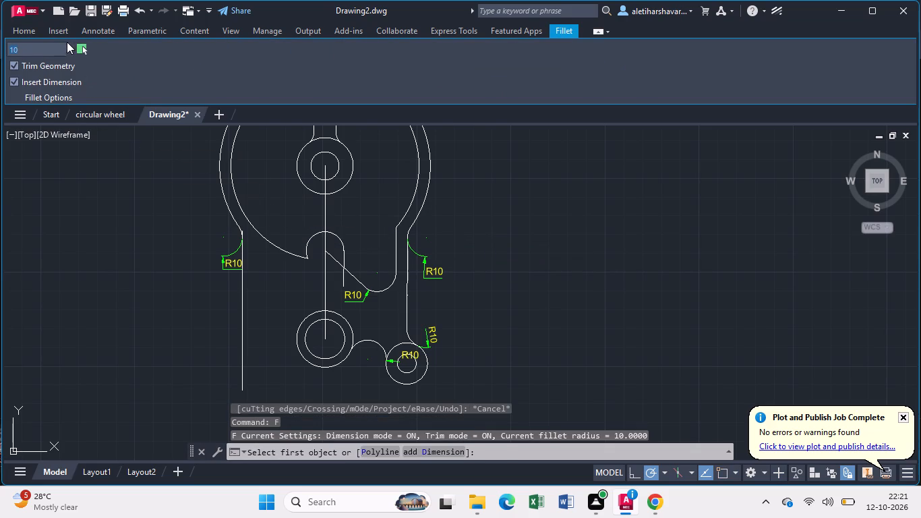
key(BackSpace)
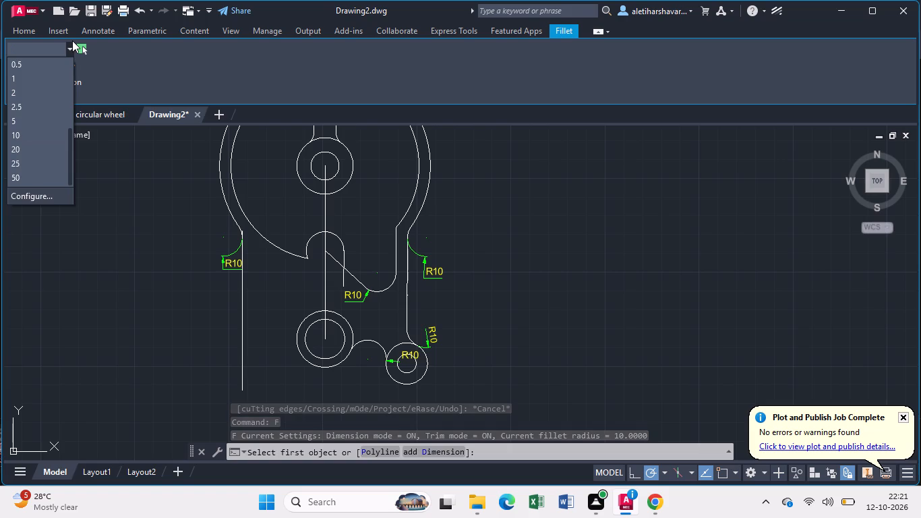
key(6)
key(Return)
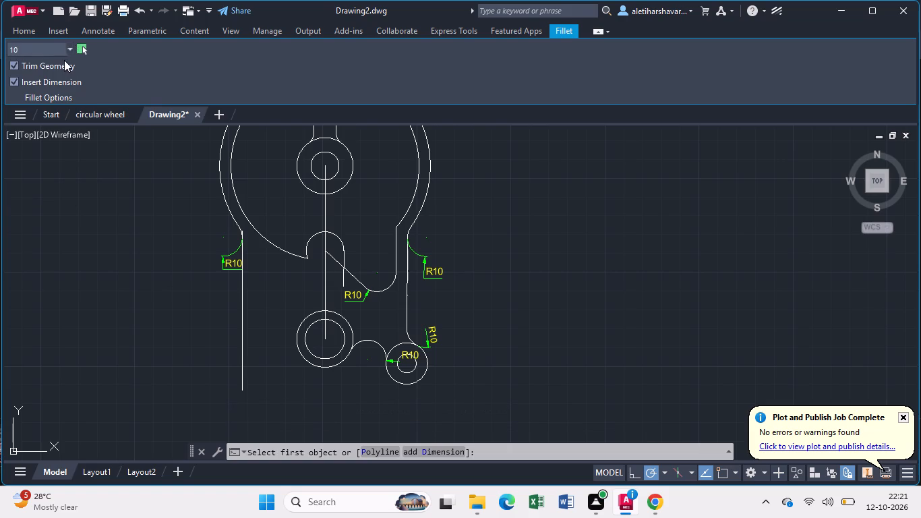
click(71, 47)
key(BackSpace)
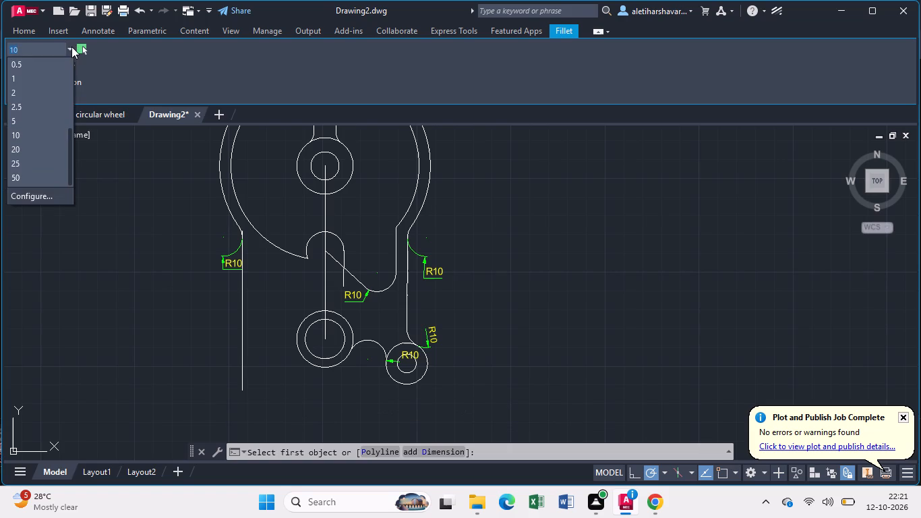
key(6)
key(Return)
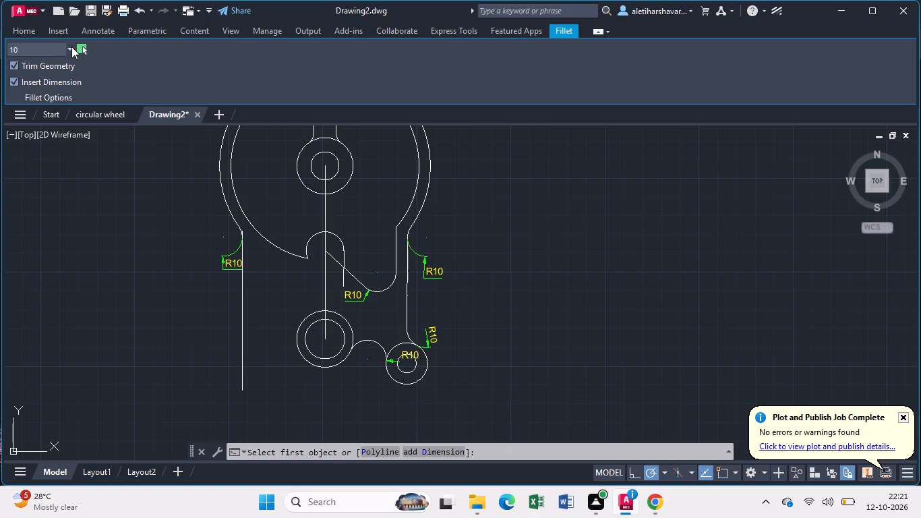
click(71, 47)
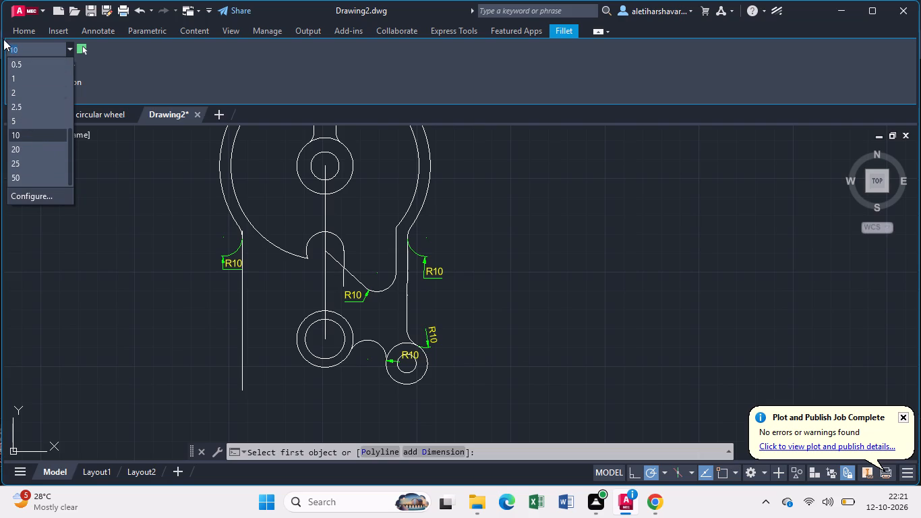
click(22, 55)
key(BackSpace)
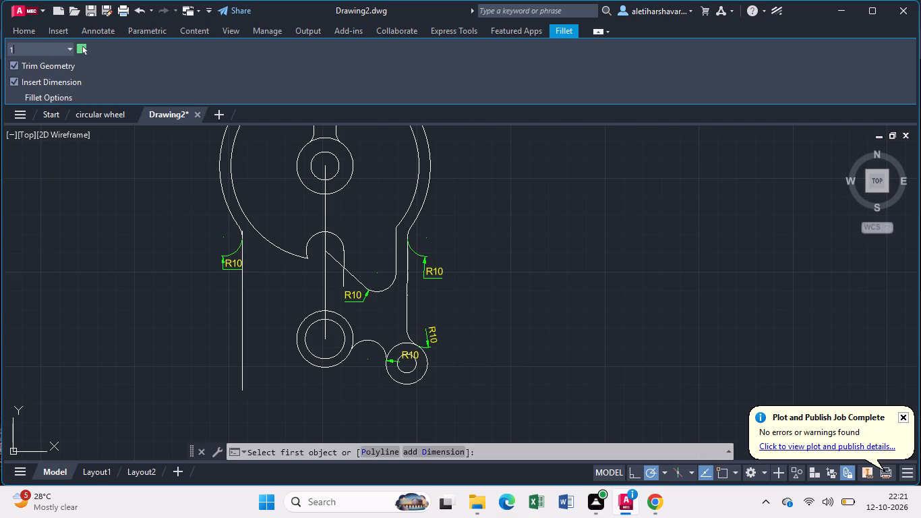
key(BackSpace)
key(6)
key(Return)
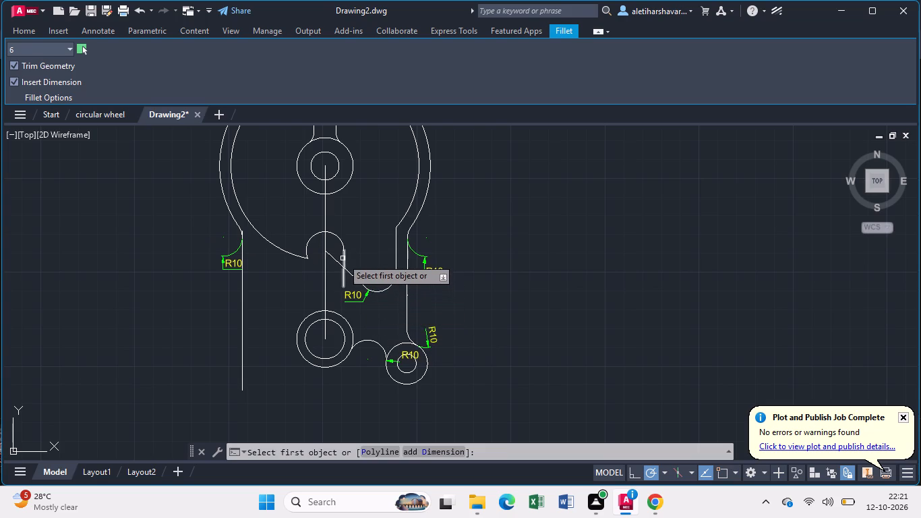
click(343, 258)
click(348, 272)
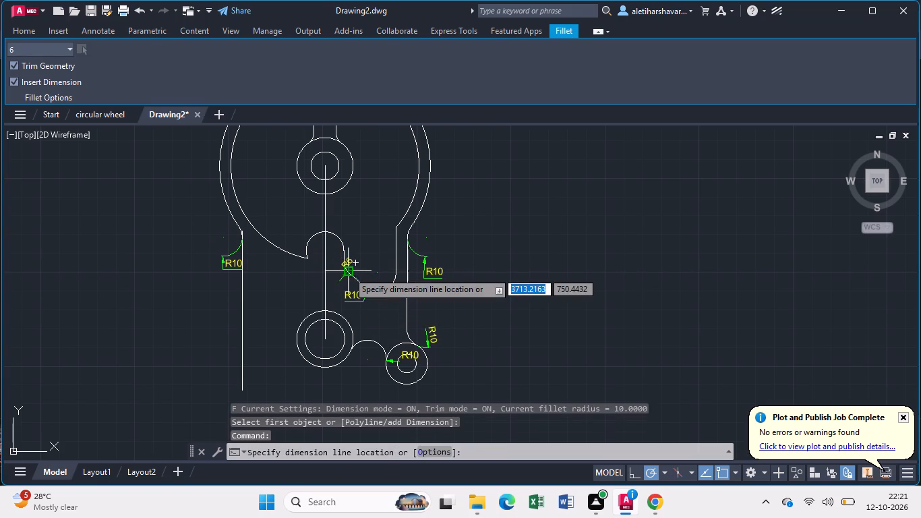
click(365, 238)
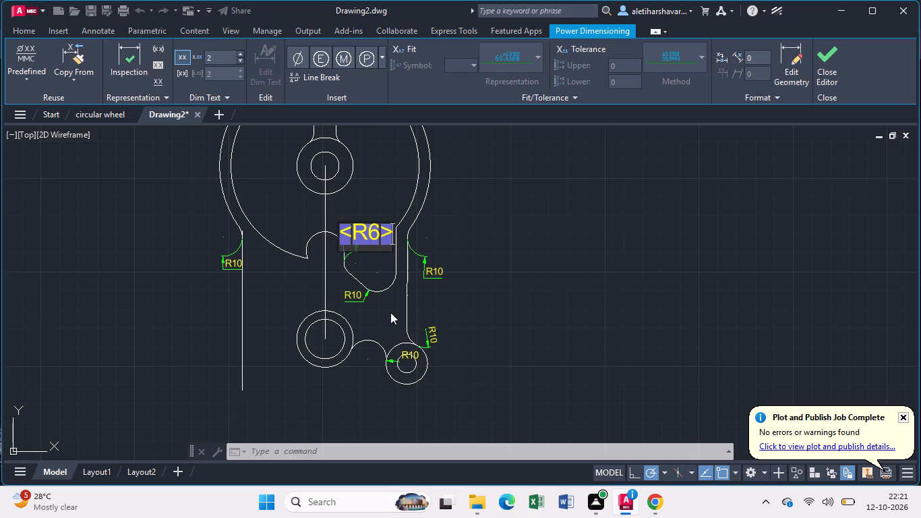
key(Return)
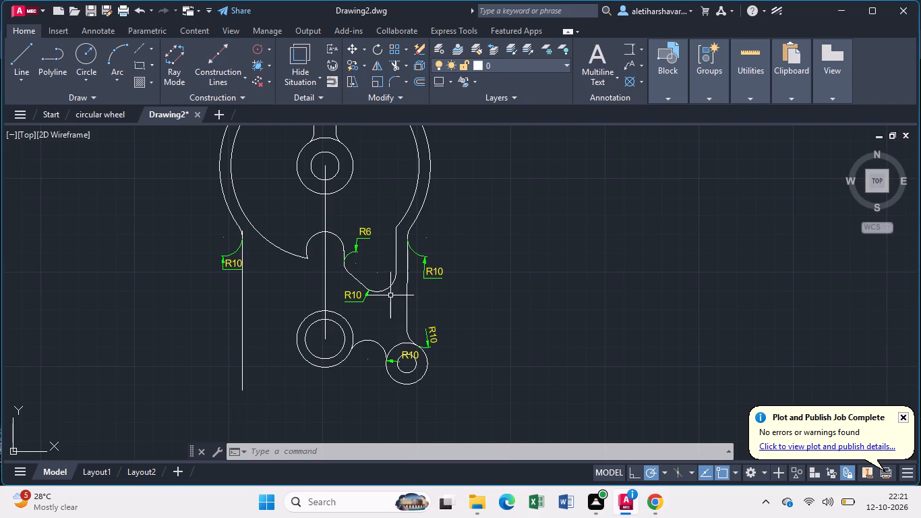
Delete the R10 arc joining the slanted line to the inner right vertical line.
click(386, 287)
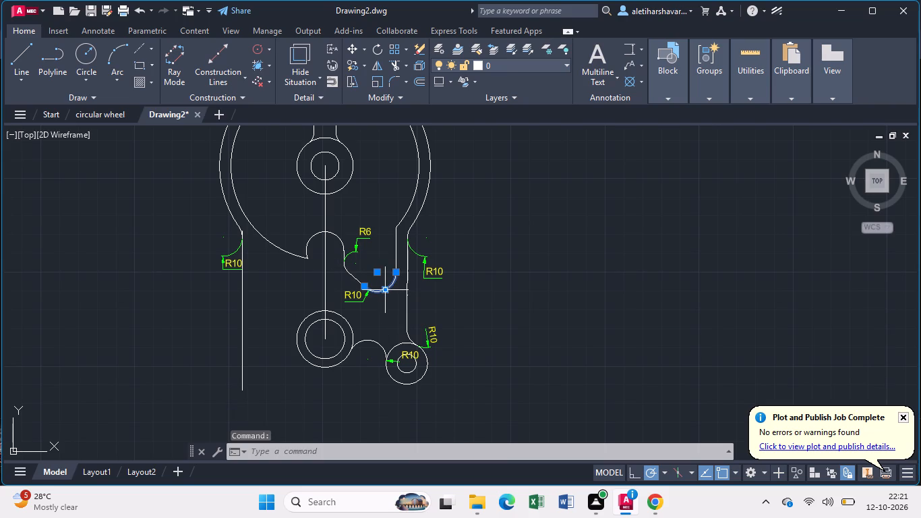
key(Delete)
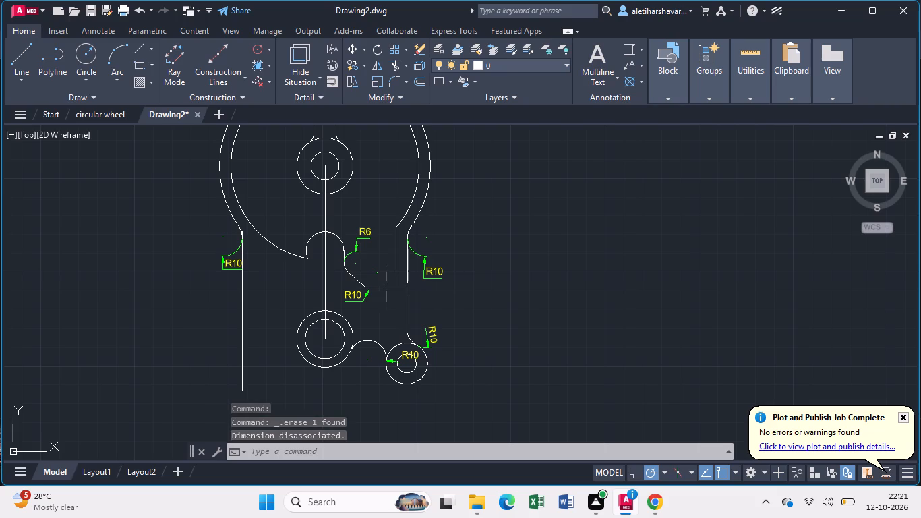
key(l)
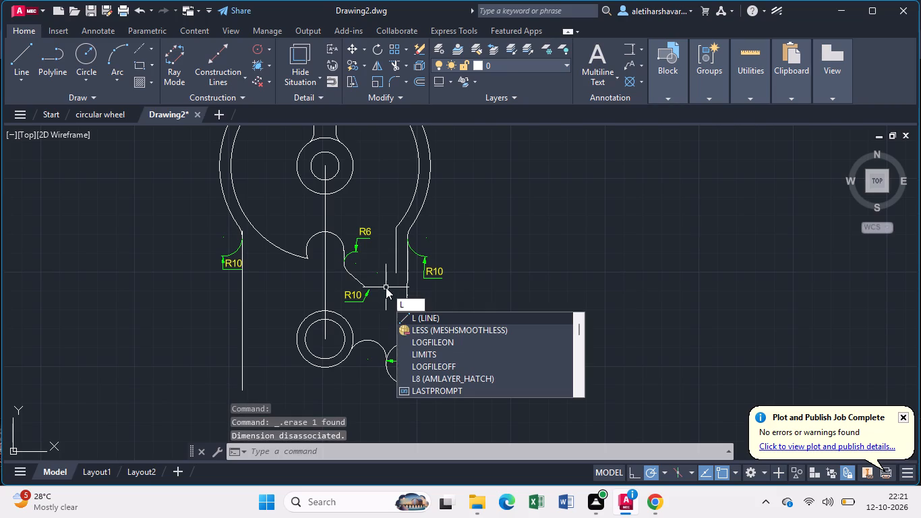
key(Escape)
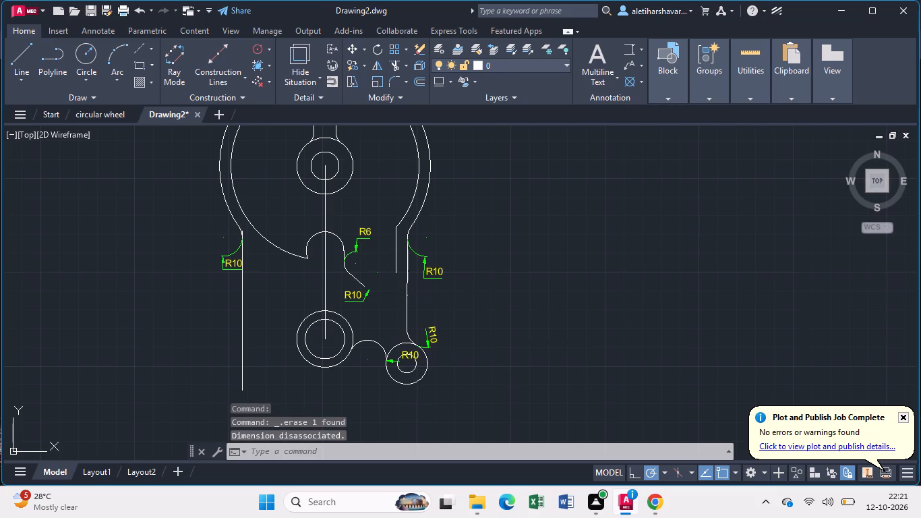
Extend the slanted line to the centre line and the outer right vertical line, and the inner right vertical line down to the slanted line.
click(404, 62)
click(403, 109)
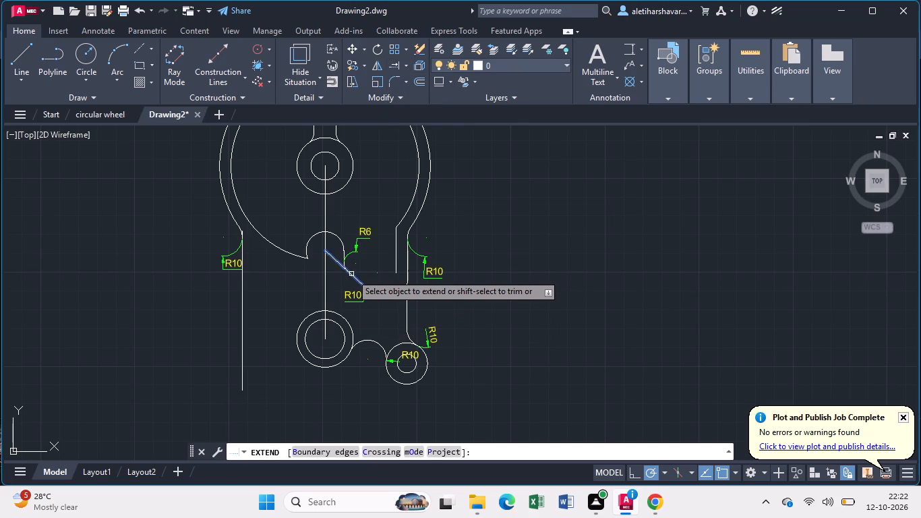
click(351, 274)
click(354, 279)
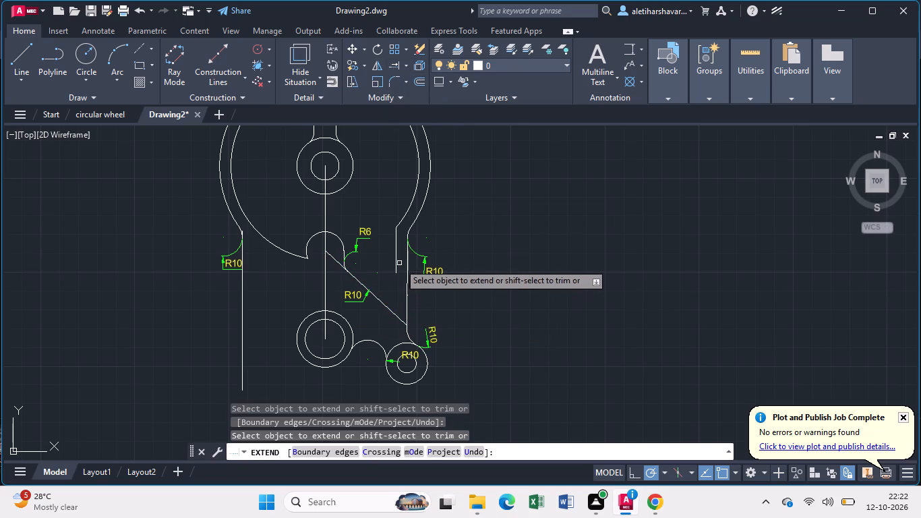
click(394, 256)
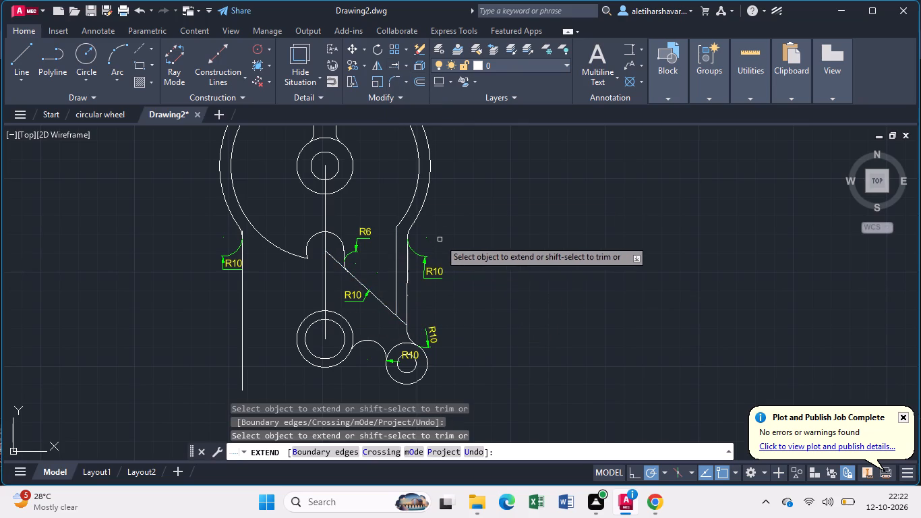
key(Escape)
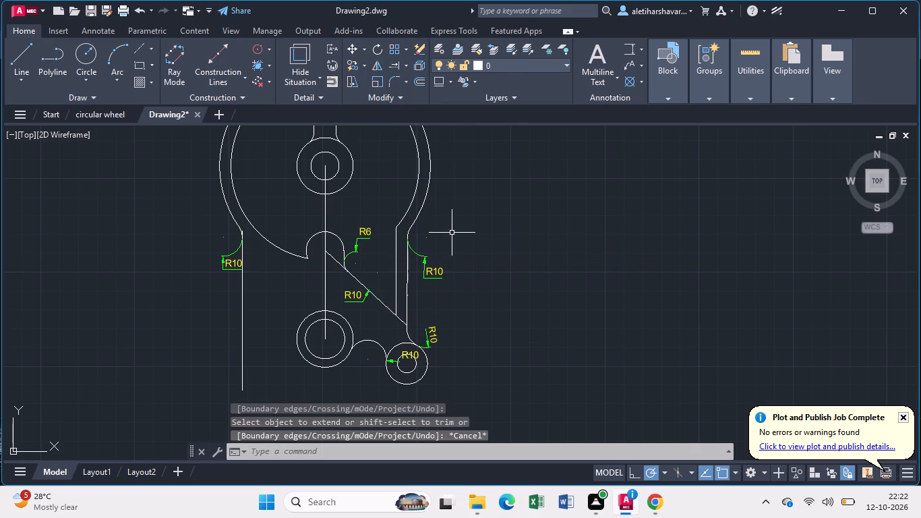
Fillet the inner right vertical line with the slanted line at radius 10, placing its R10 dimension just below the arc.
key(f)
key(Return)
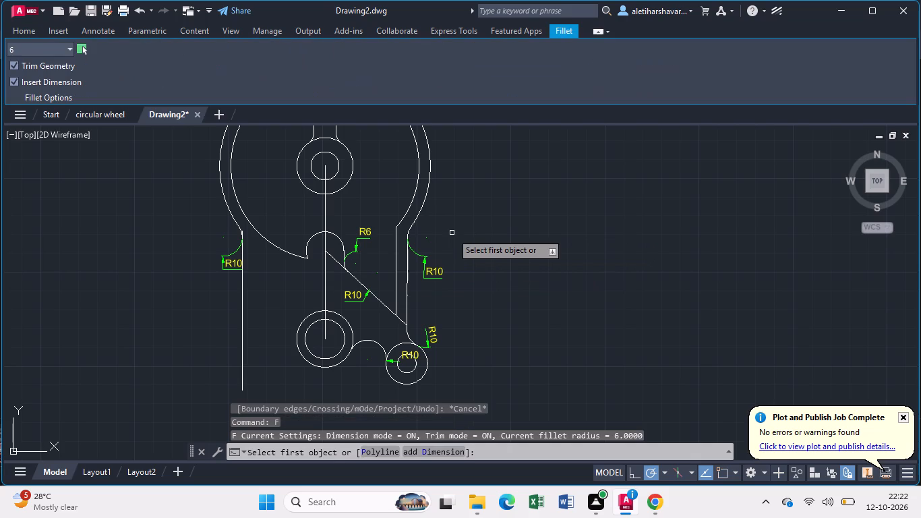
click(65, 46)
key(BackSpace)
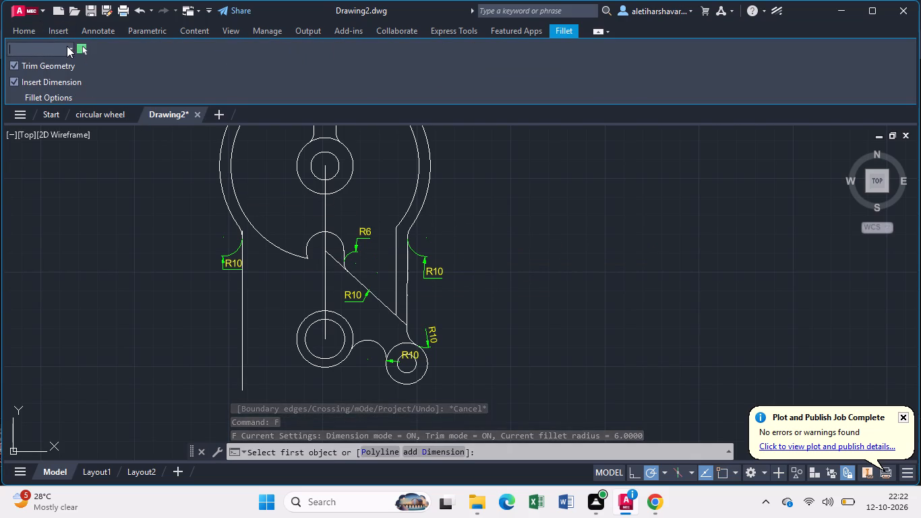
text(10)
key(Return)
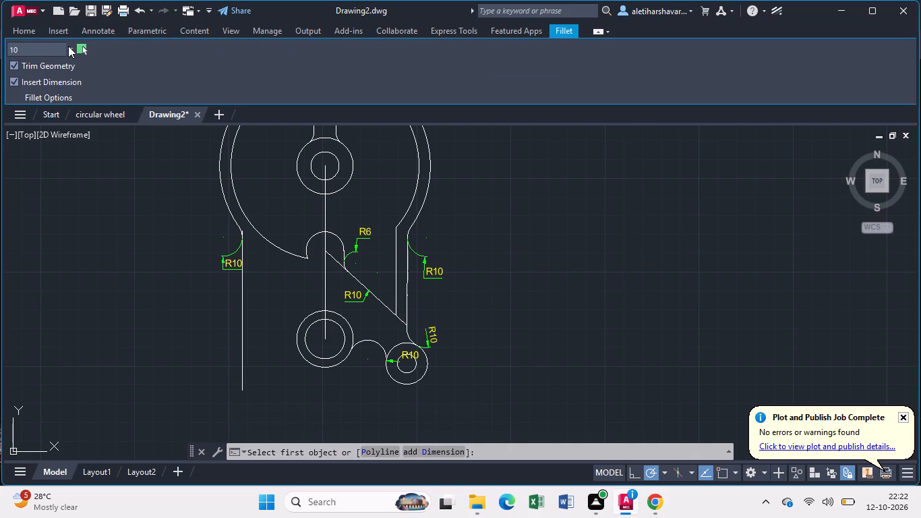
click(395, 272)
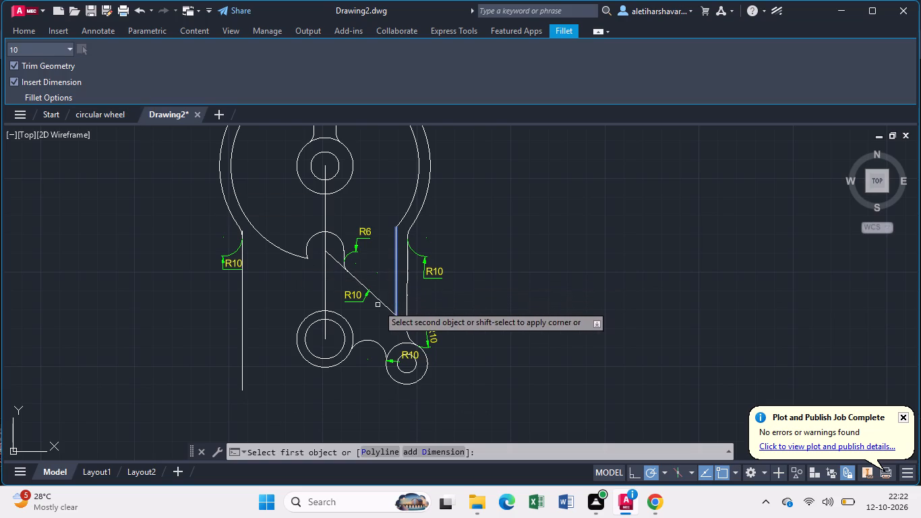
click(376, 296)
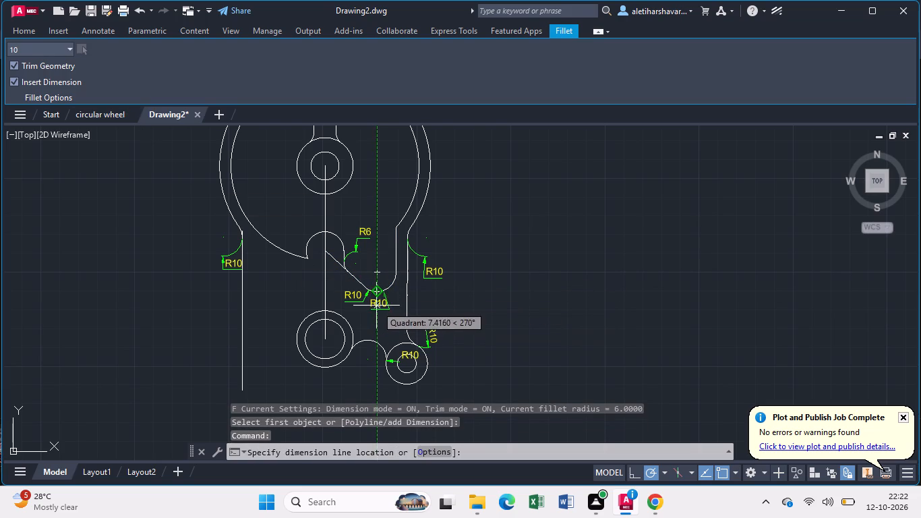
click(376, 306)
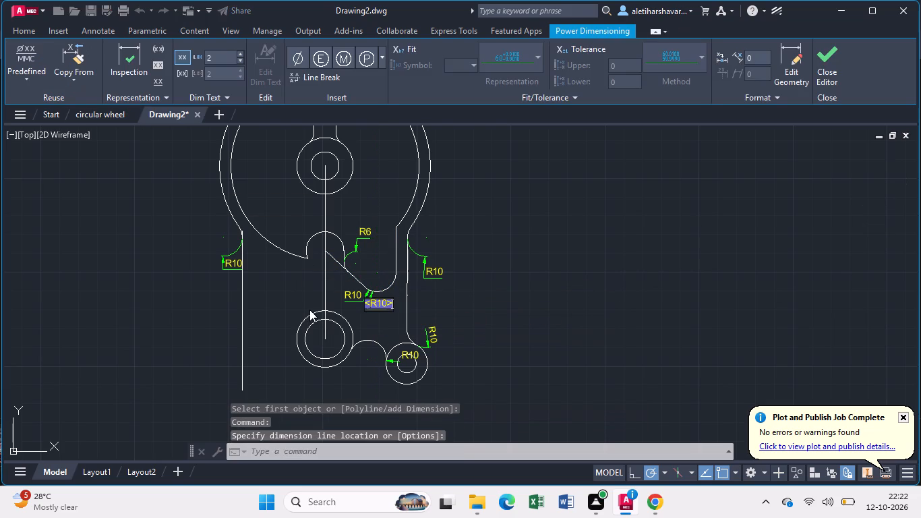
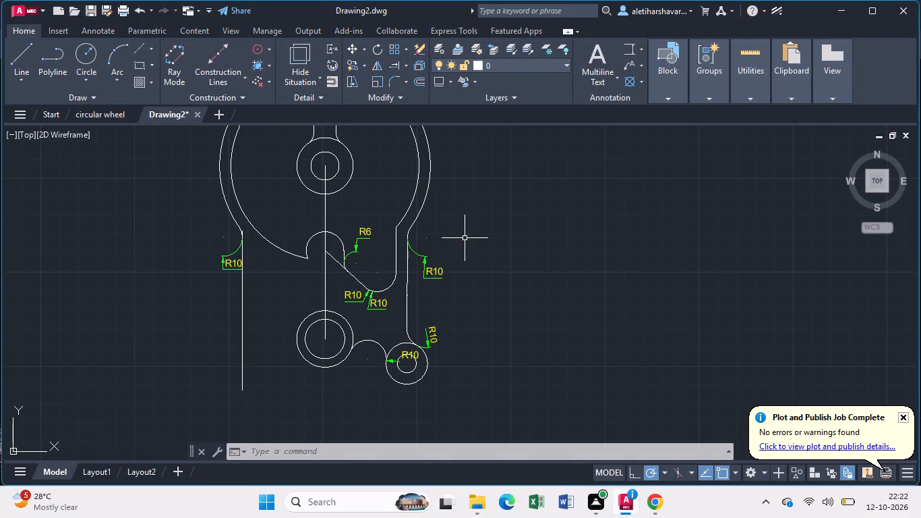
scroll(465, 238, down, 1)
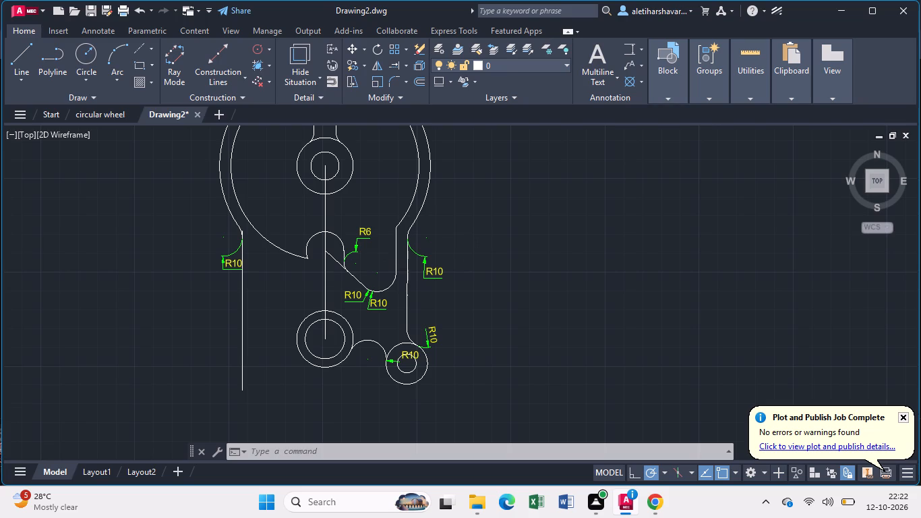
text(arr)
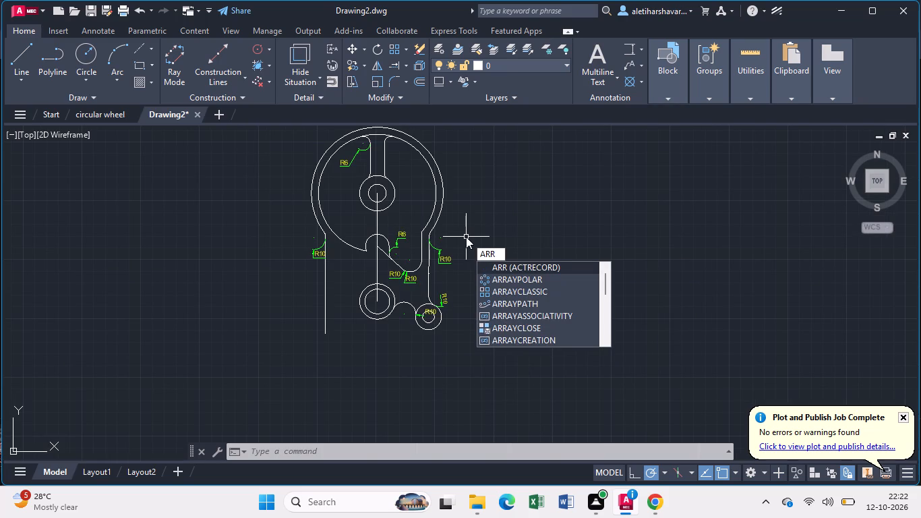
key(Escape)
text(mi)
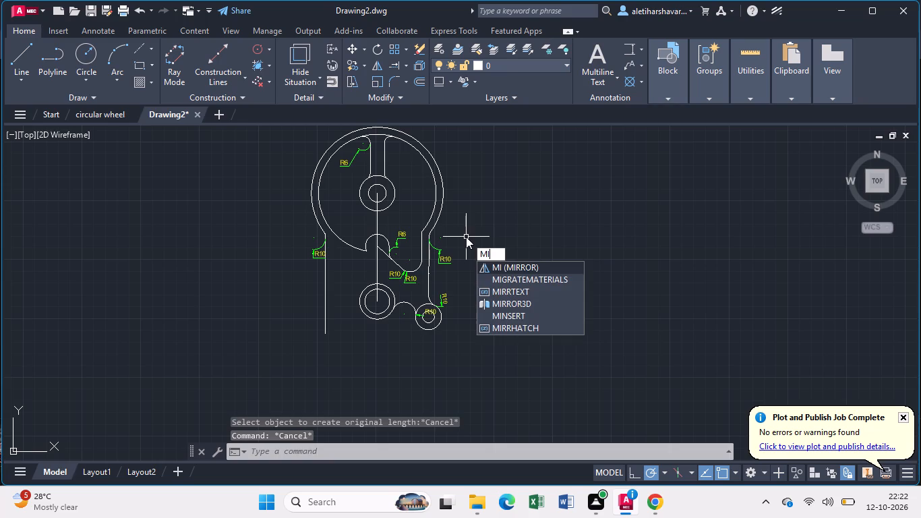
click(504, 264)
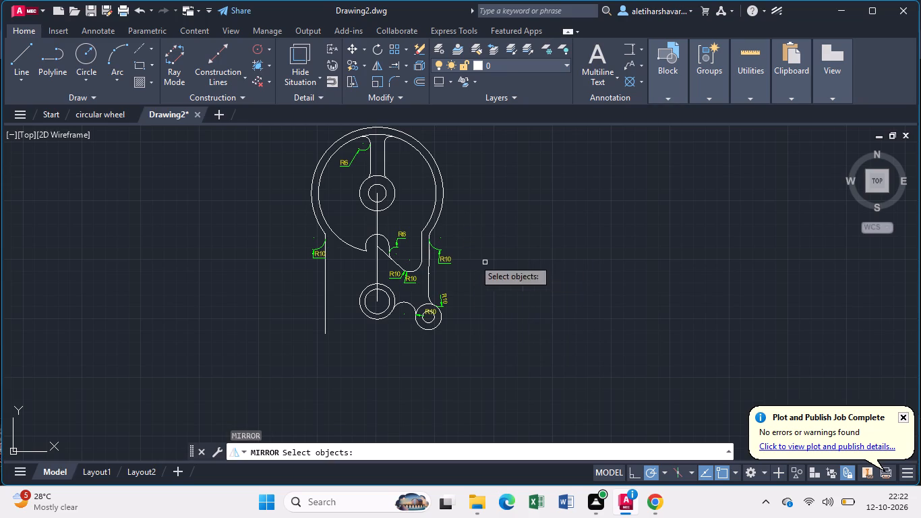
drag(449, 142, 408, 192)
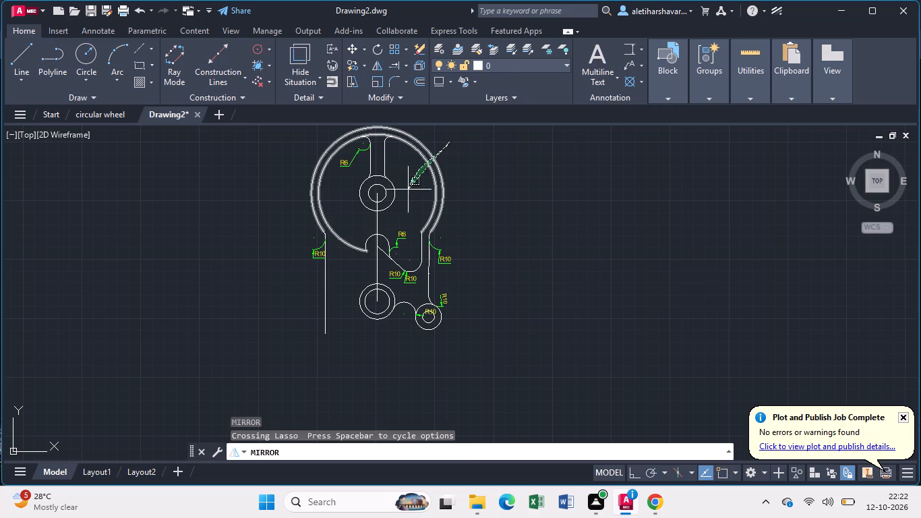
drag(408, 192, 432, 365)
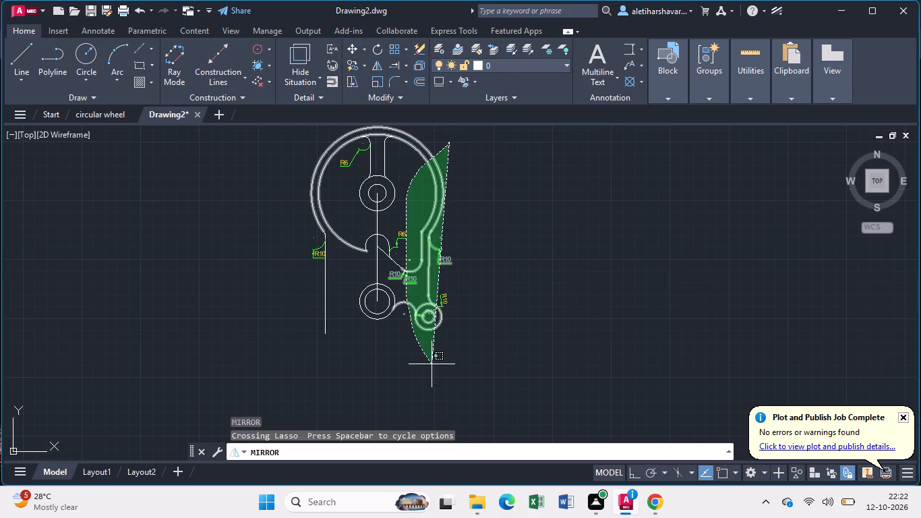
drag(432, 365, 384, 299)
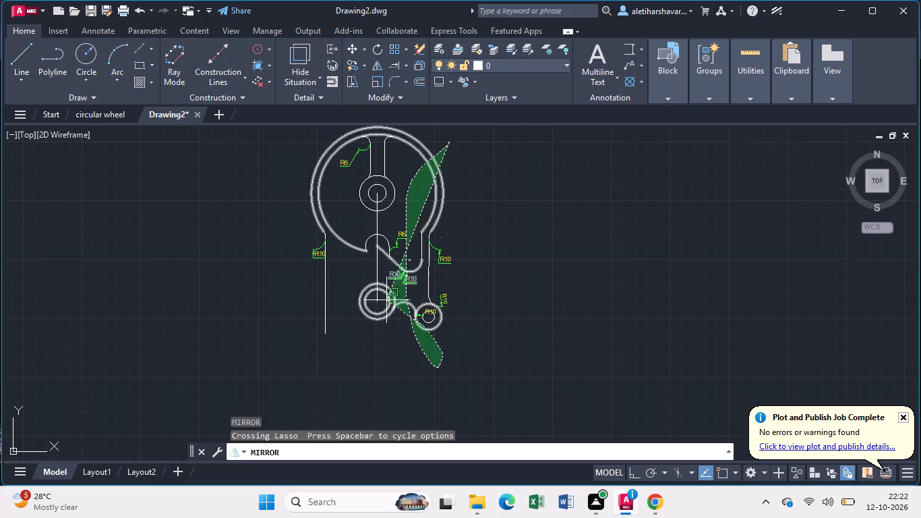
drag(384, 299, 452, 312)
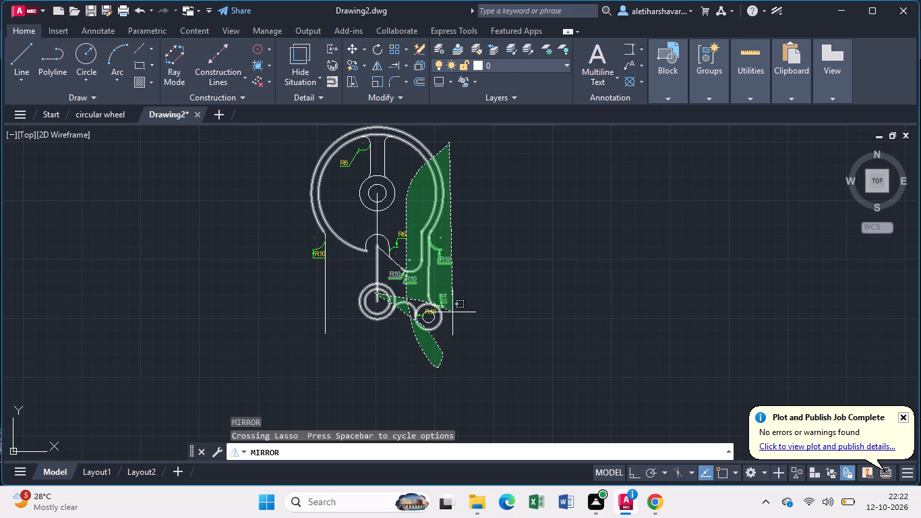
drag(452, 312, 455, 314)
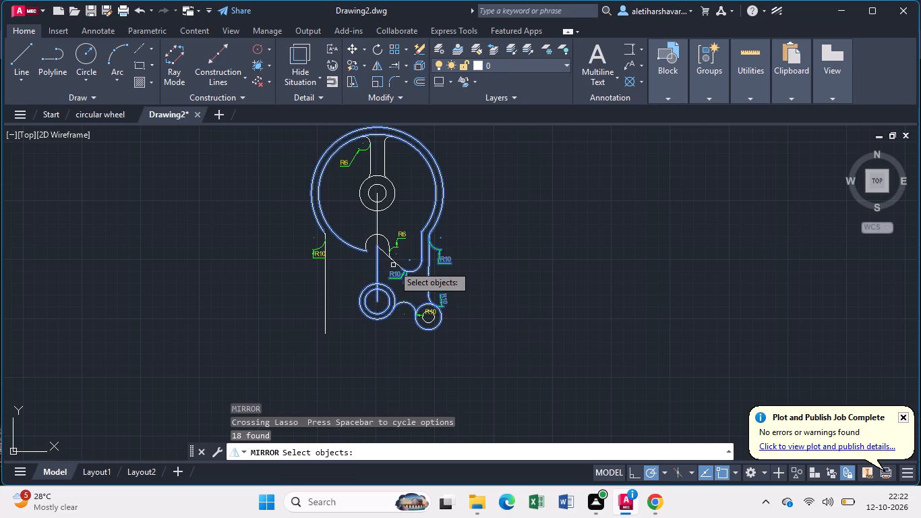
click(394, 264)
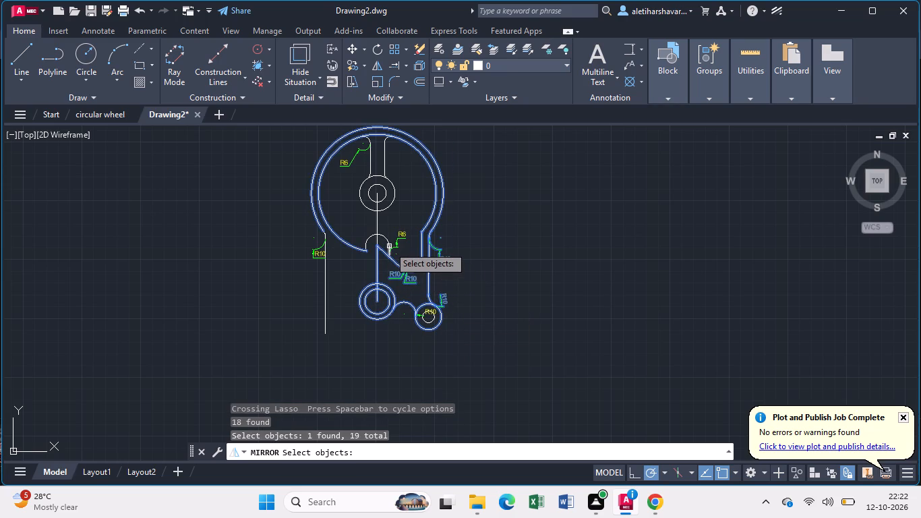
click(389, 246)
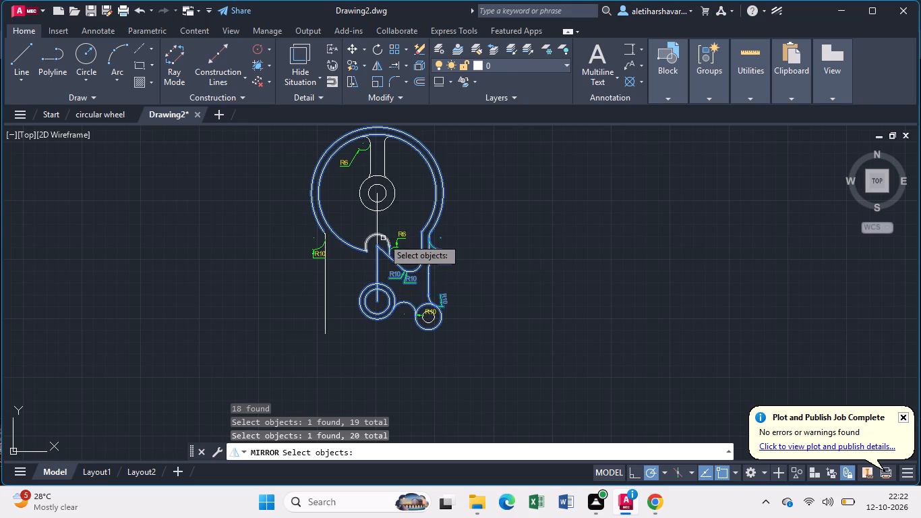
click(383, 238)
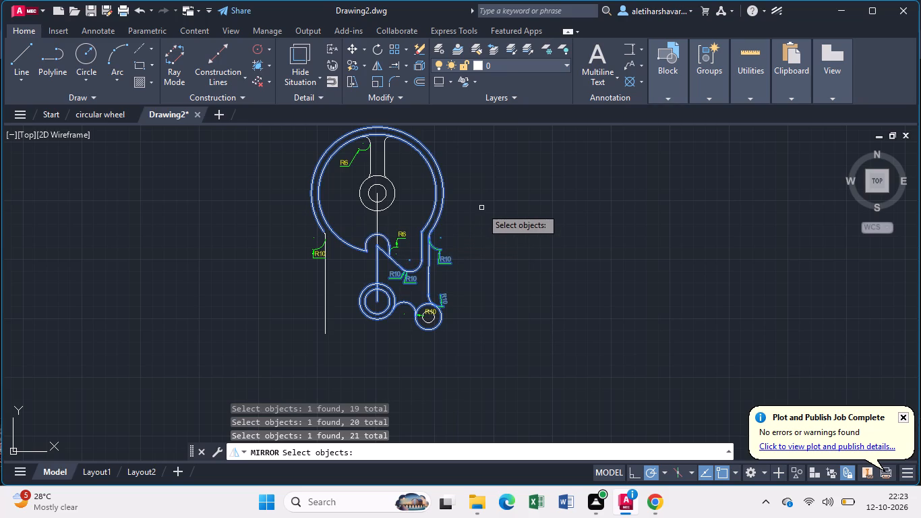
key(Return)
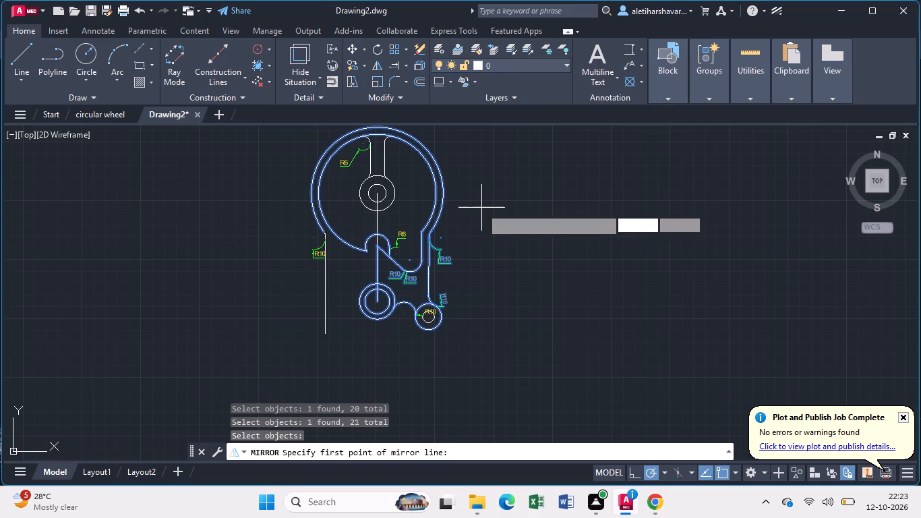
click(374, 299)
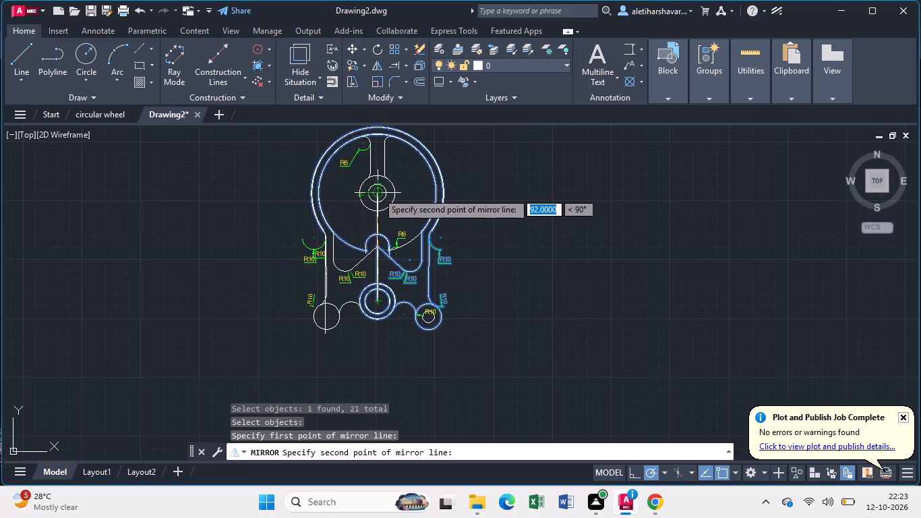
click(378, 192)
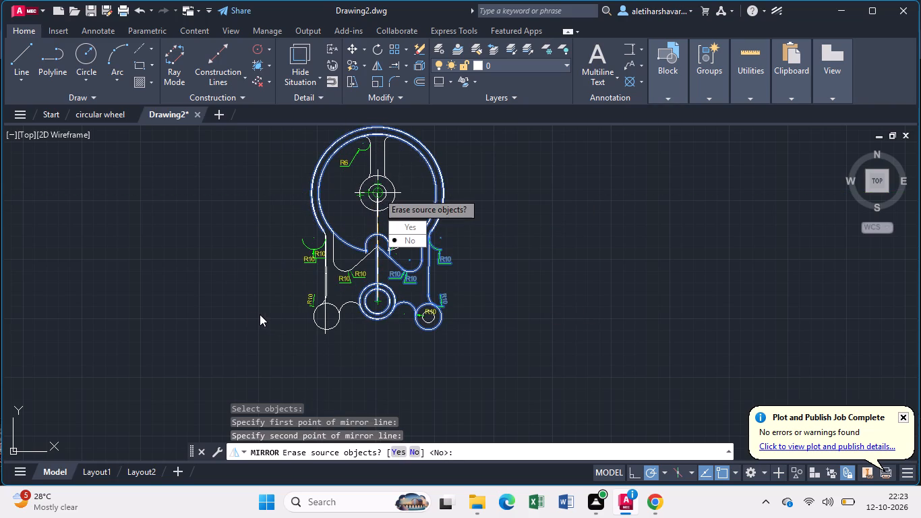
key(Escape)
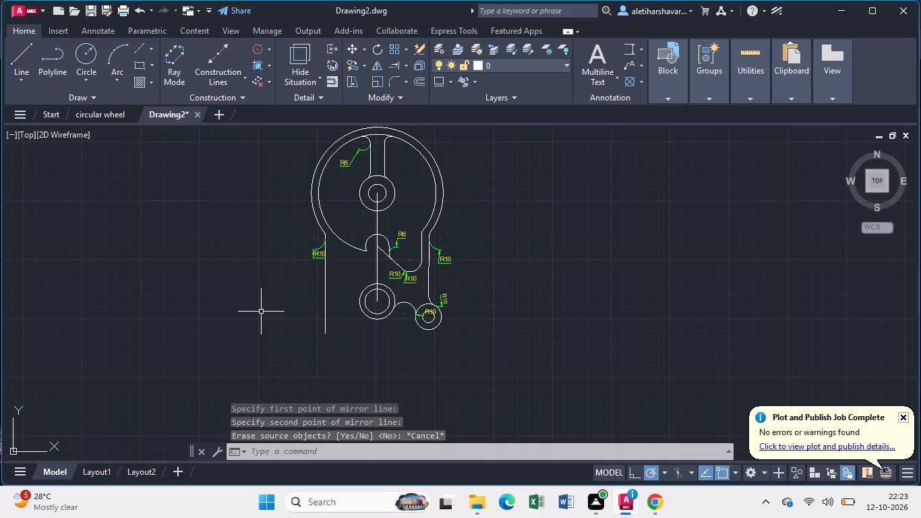
Mirror the right-side outline, notch, fillets, lower circles and radius dimensions about the vertical line through the wheel and lower circle centres, keeping the originals.
text(mi)
key(Return)
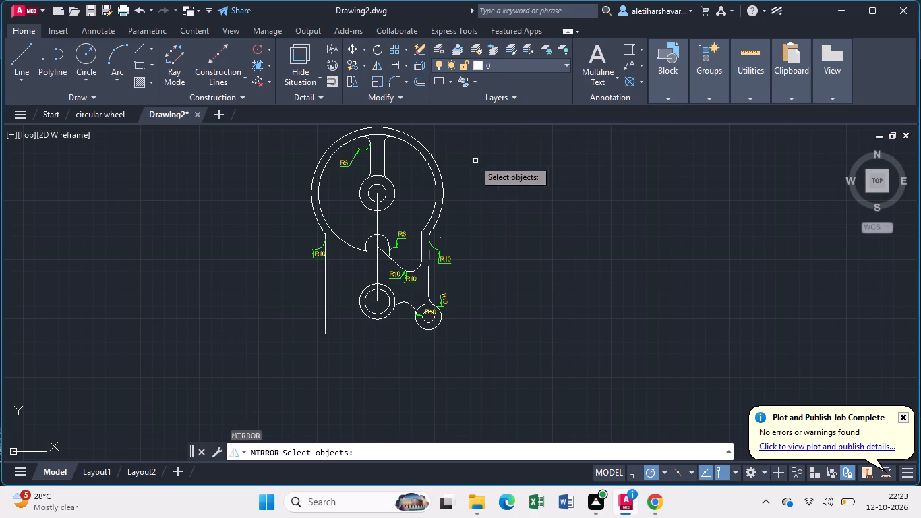
drag(458, 146, 394, 312)
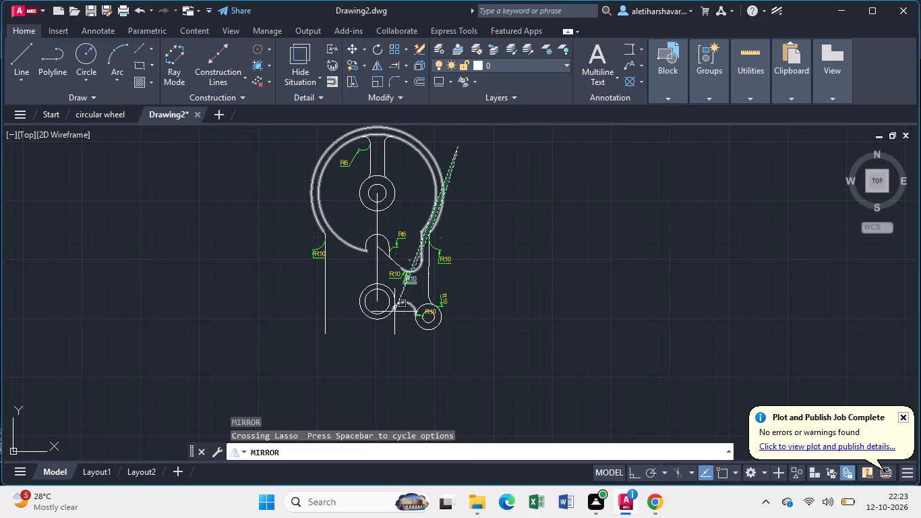
drag(394, 312, 386, 250)
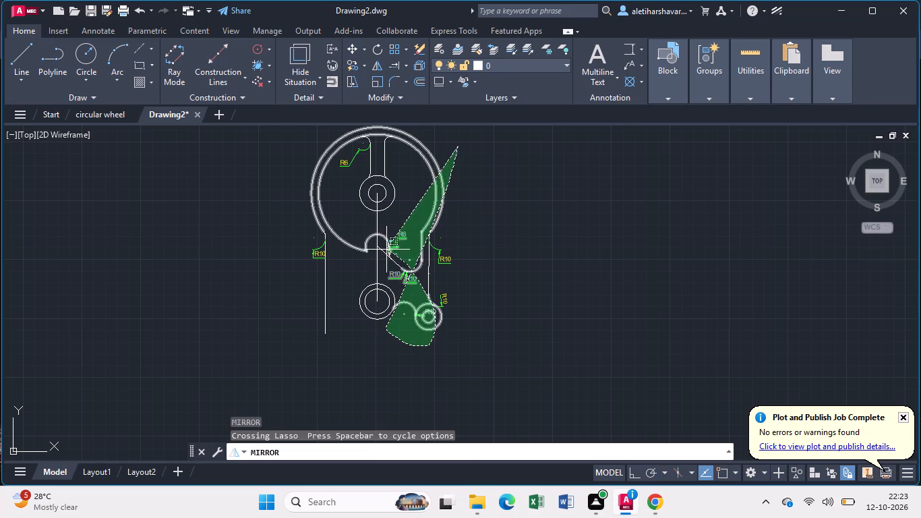
drag(386, 250, 435, 322)
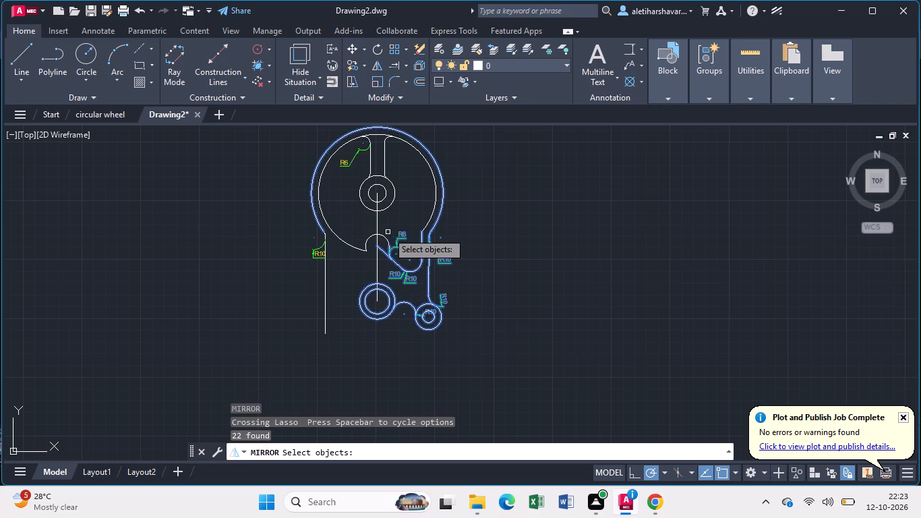
click(386, 239)
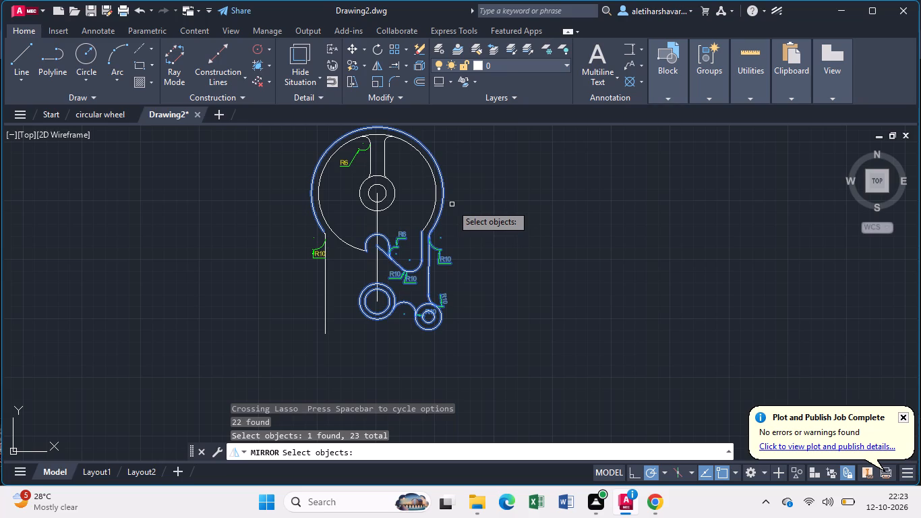
key(Return)
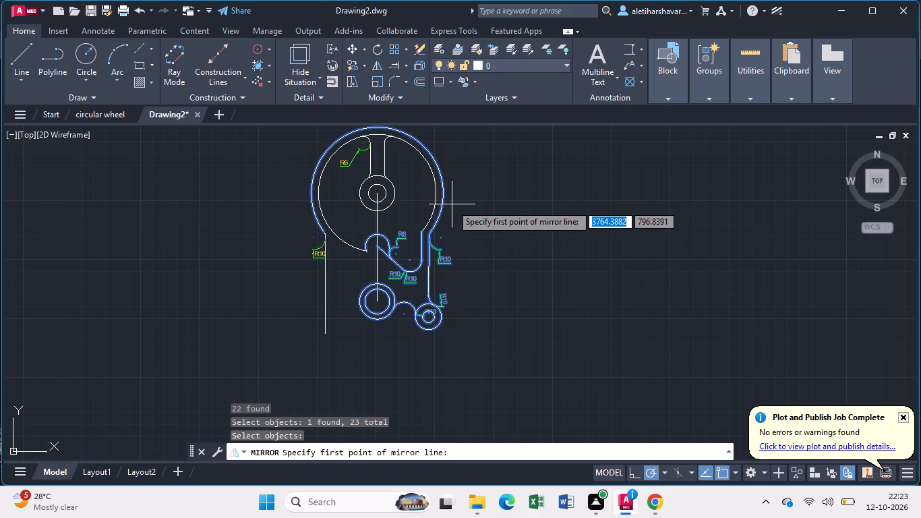
click(377, 190)
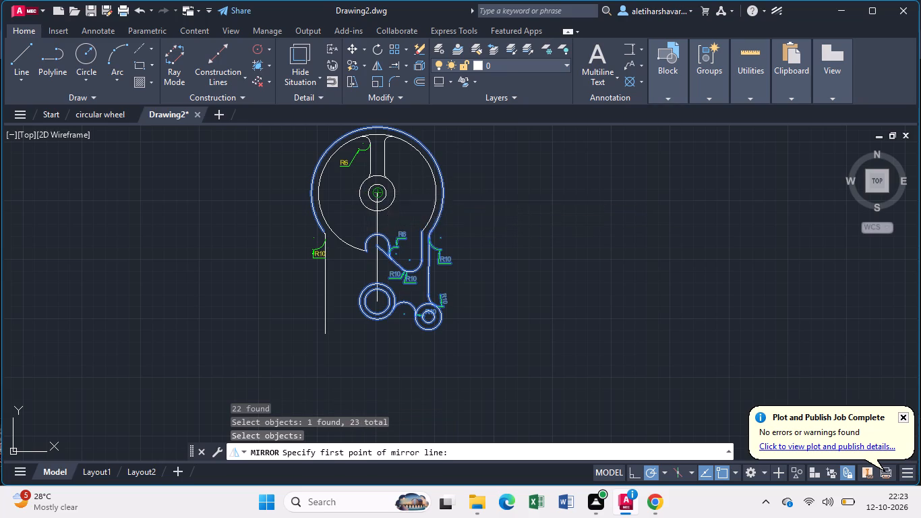
click(374, 305)
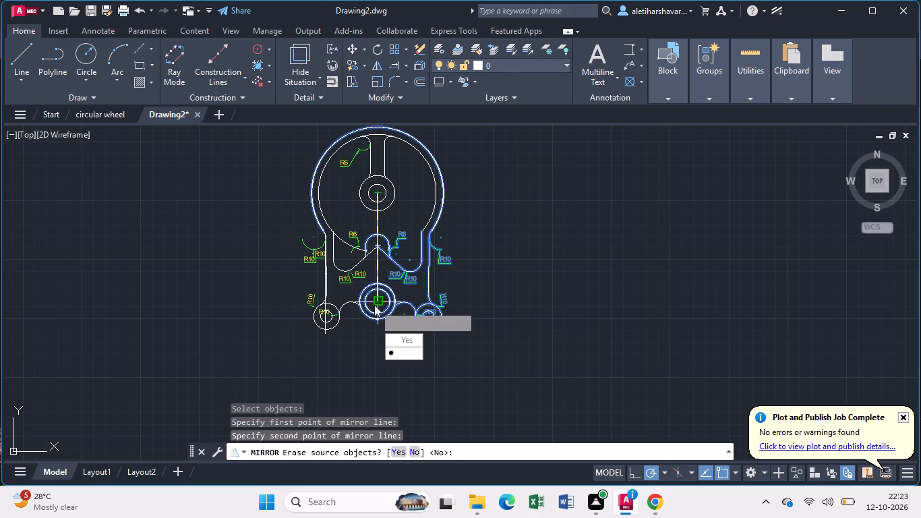
click(361, 367)
key(Return)
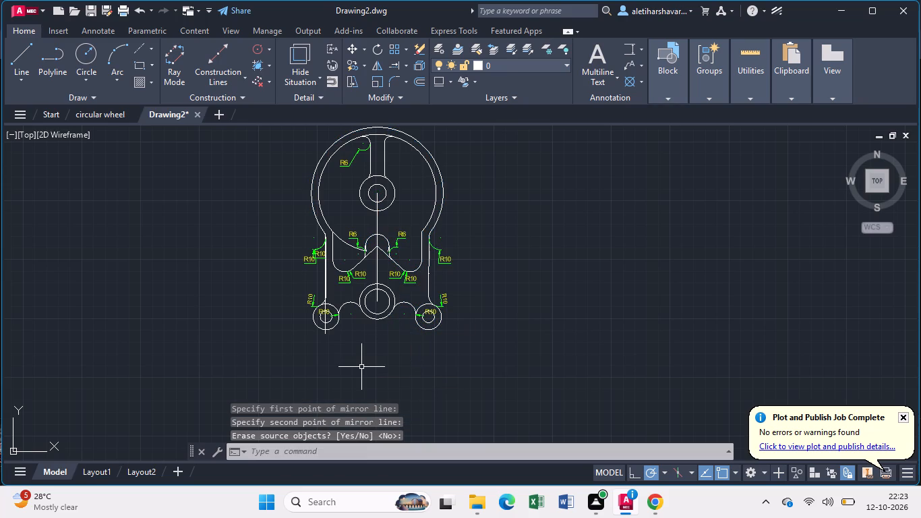
Trim the leftover inner wheel arc running to the notch and the short stubs on both sides of the rounded notch.
scroll(362, 312, up, 2)
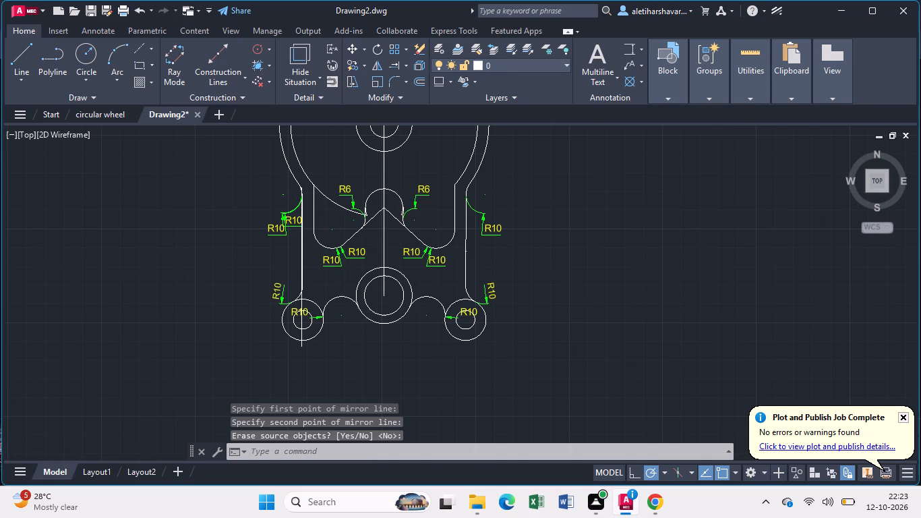
scroll(362, 312, down, 1)
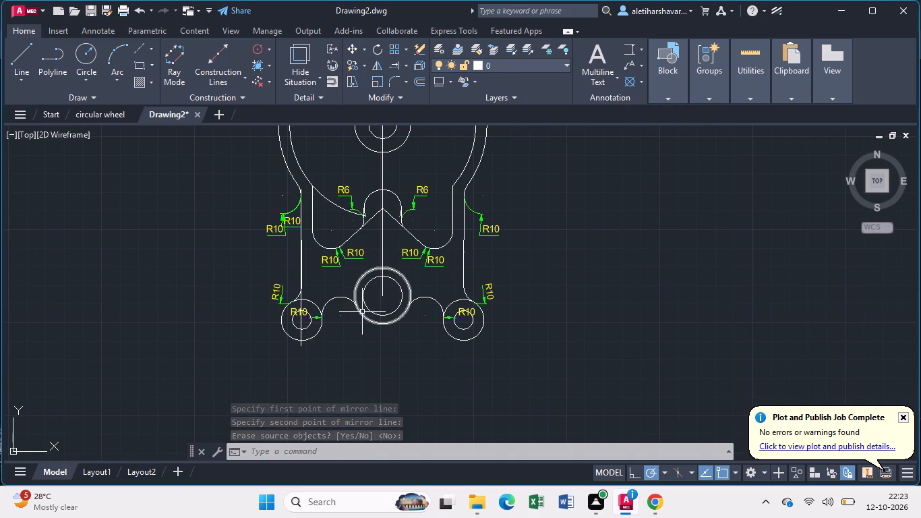
text(tr)
key(Return)
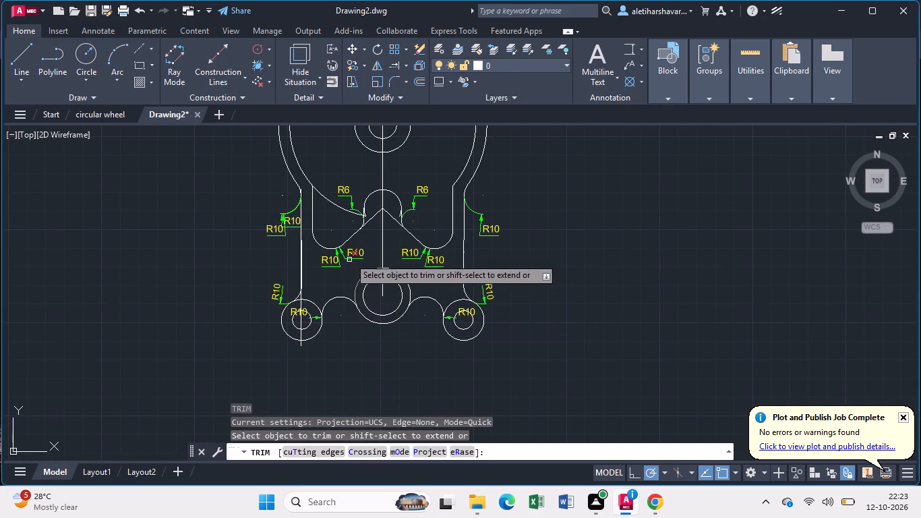
click(341, 205)
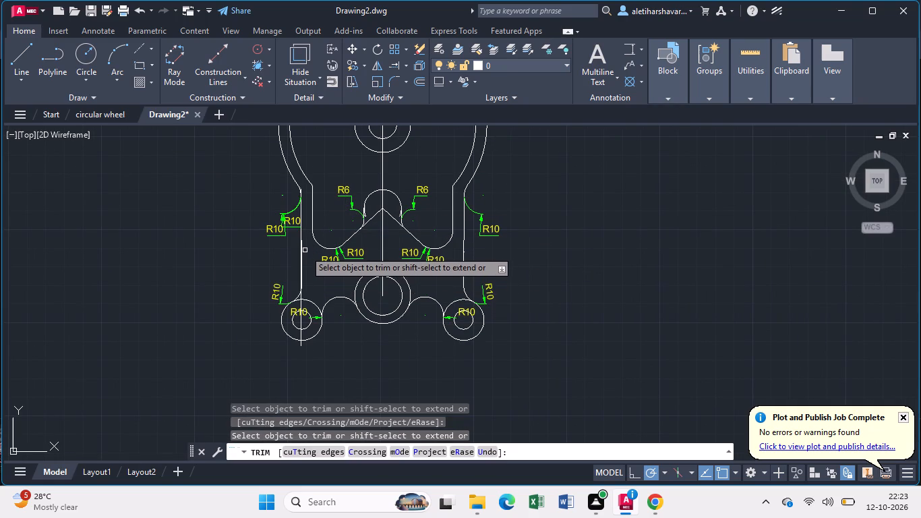
click(305, 250)
click(302, 259)
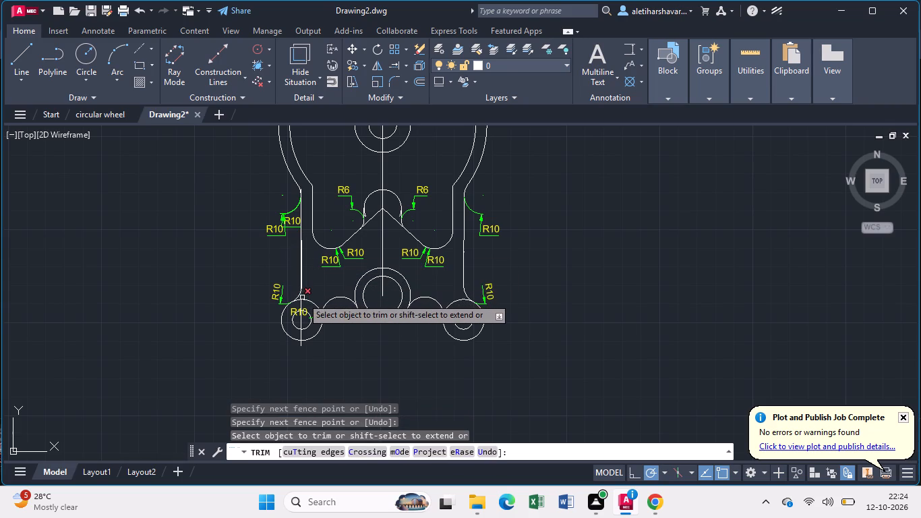
click(398, 214)
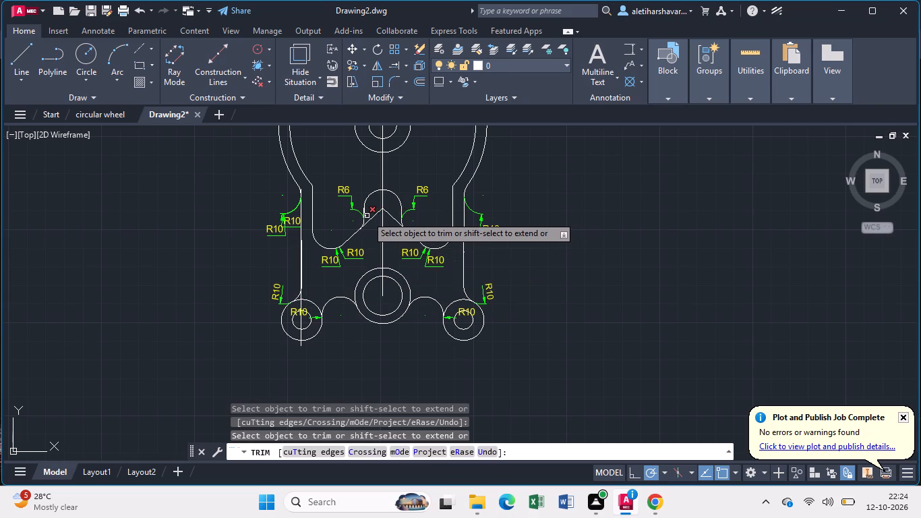
click(366, 215)
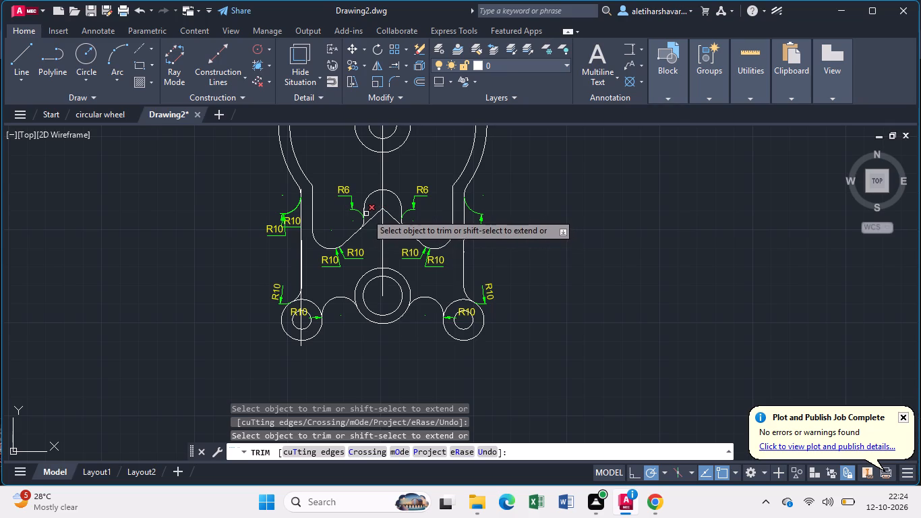
scroll(365, 212, up, 3)
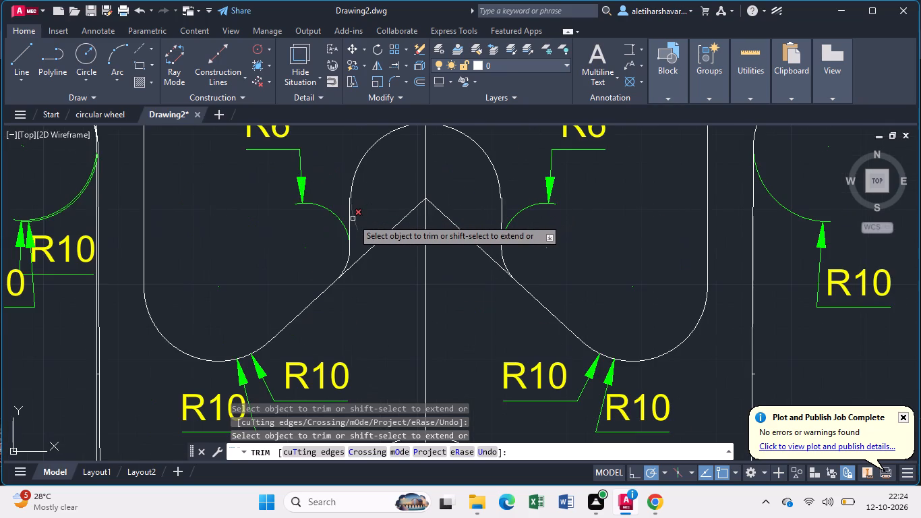
click(353, 219)
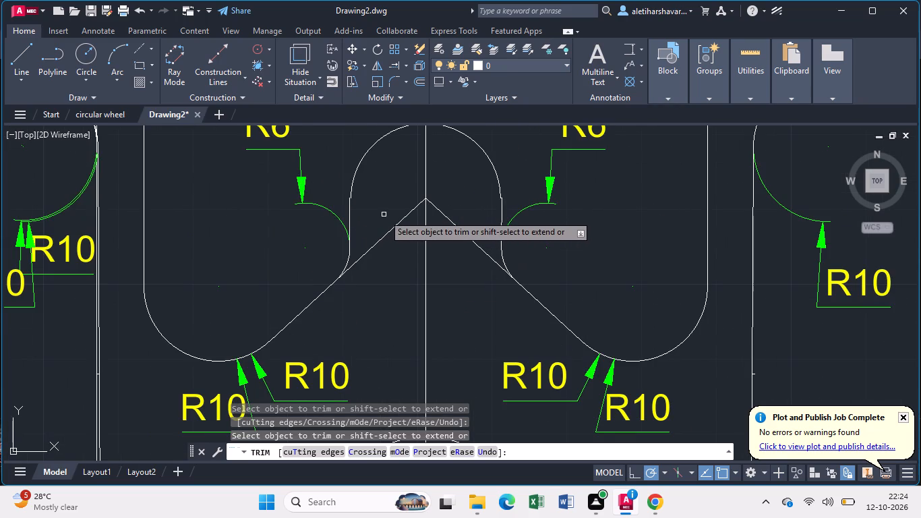
Trim the duplicate overlapping segments along the left outer vertical line and the doubled fillet arc at its upper end.
scroll(383, 214, down, 4)
scroll(382, 214, up, 3)
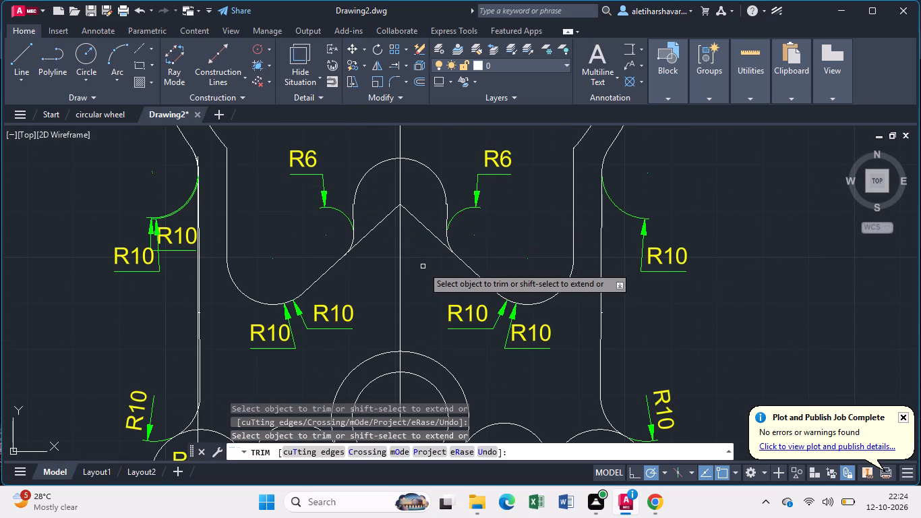
click(196, 363)
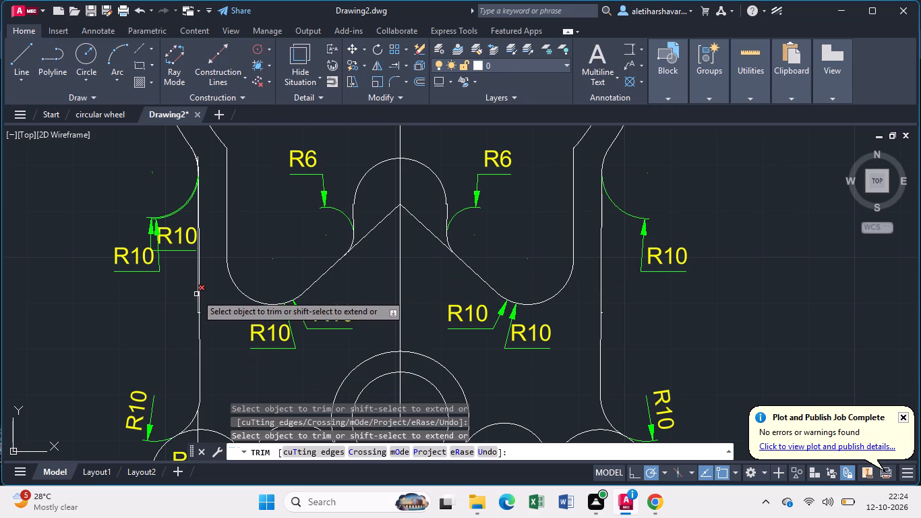
click(196, 294)
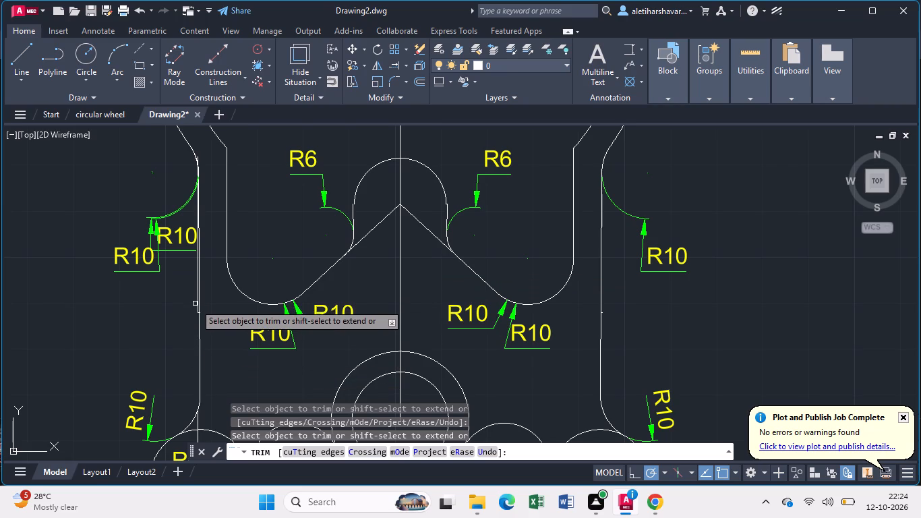
scroll(195, 304, up, 2)
click(198, 285)
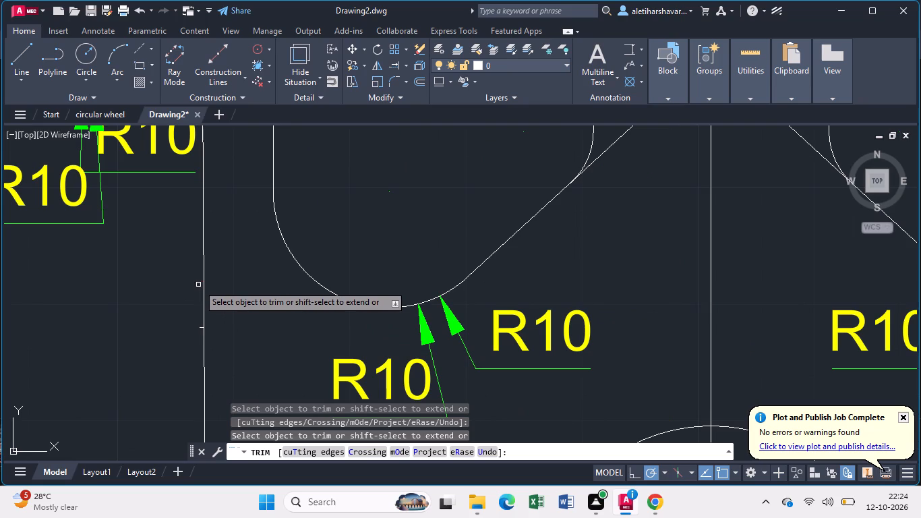
click(200, 328)
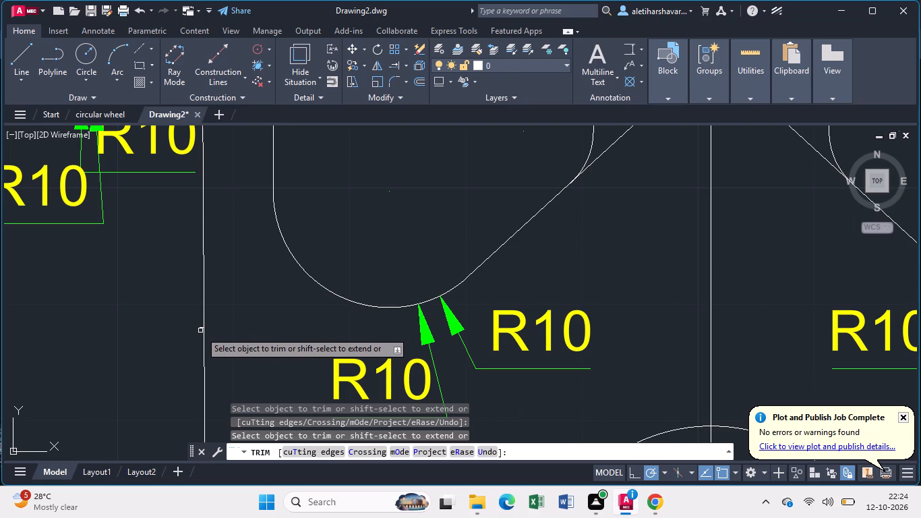
click(198, 328)
scroll(198, 328, down, 1)
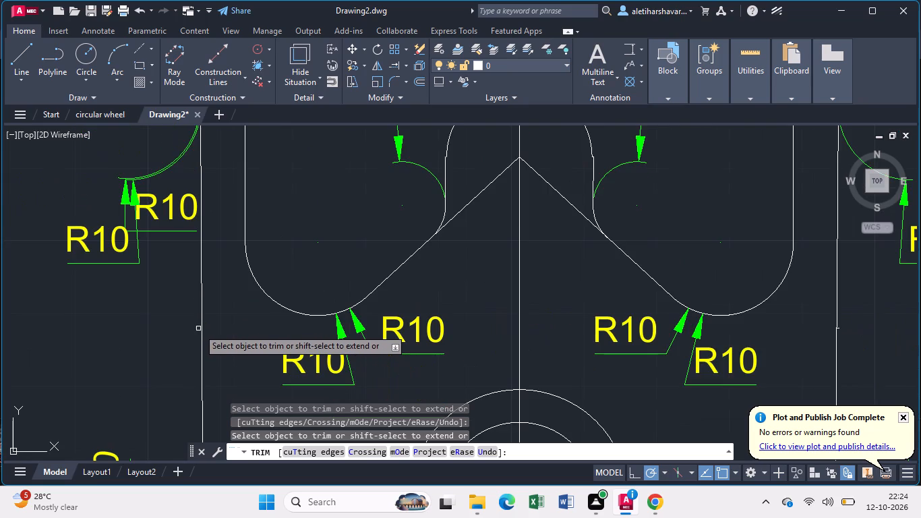
scroll(198, 328, down, 1)
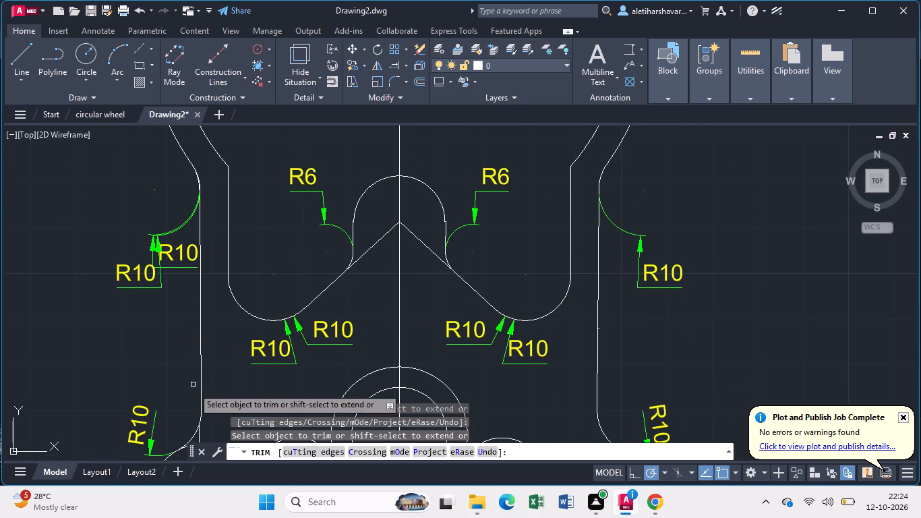
click(200, 438)
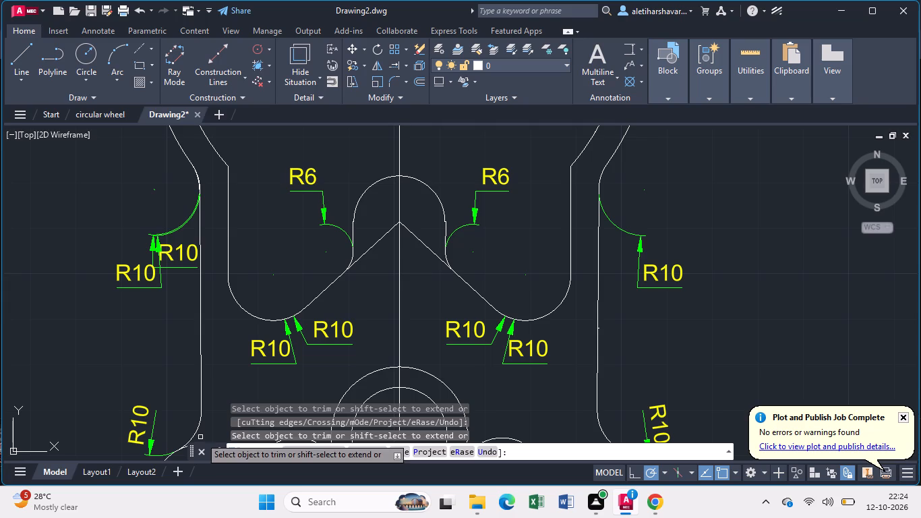
scroll(173, 156, up, 2)
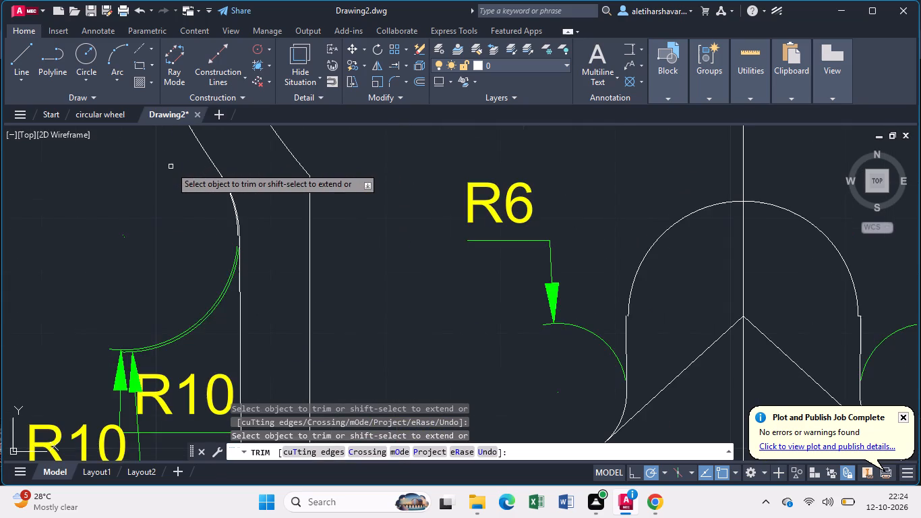
scroll(171, 170, up, 1)
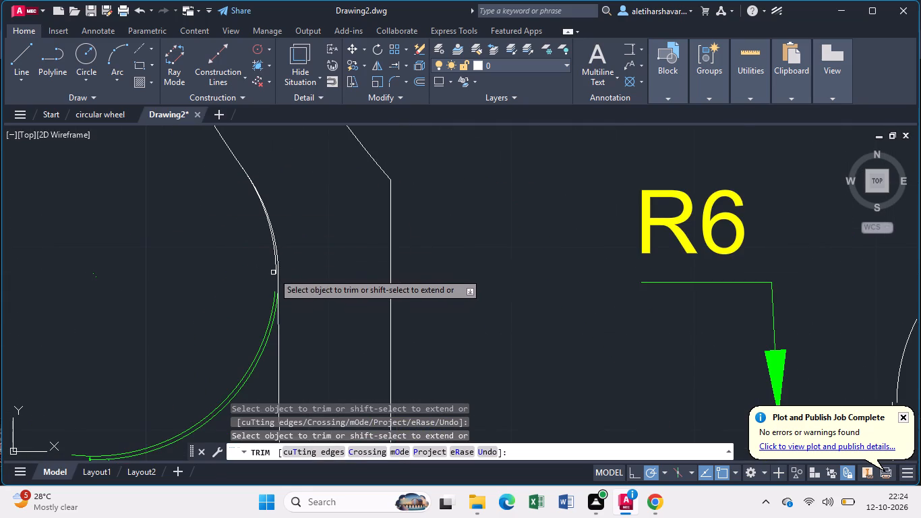
click(274, 259)
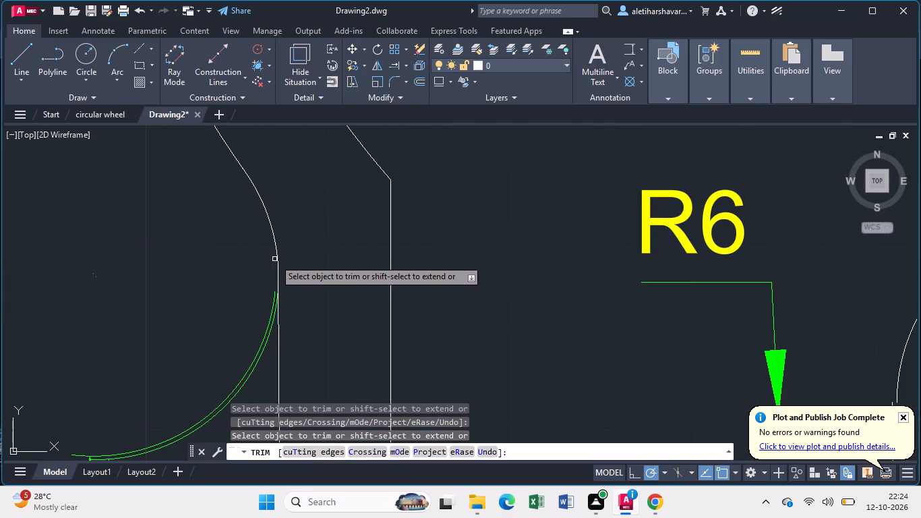
scroll(274, 258, down, 6)
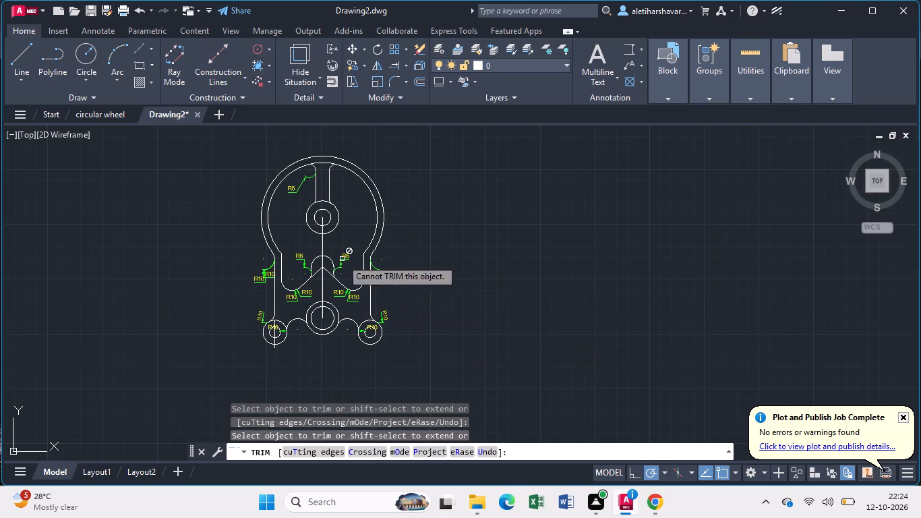
key(Escape)
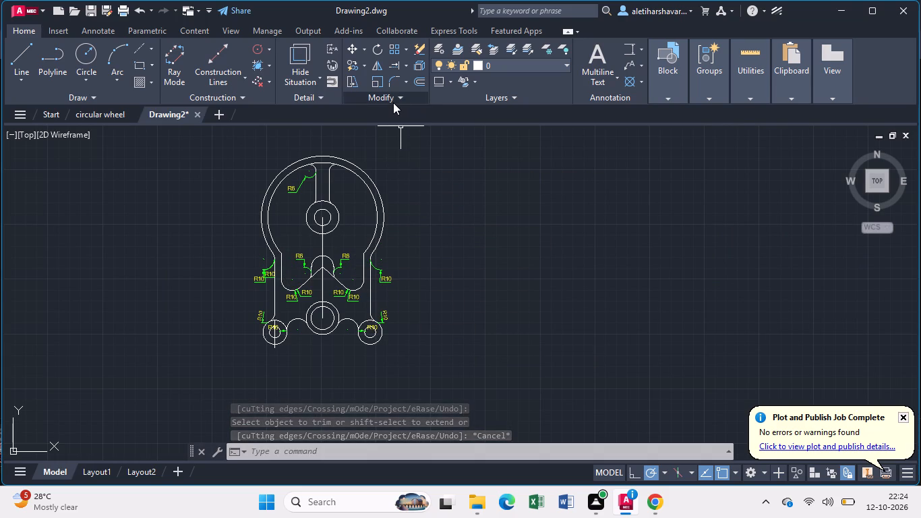
Add vertical dimensions between the wheel centre, the slanted lines' apex, the lower middle circle's centre and the lower right circle's centre, placed right of the part.
click(631, 47)
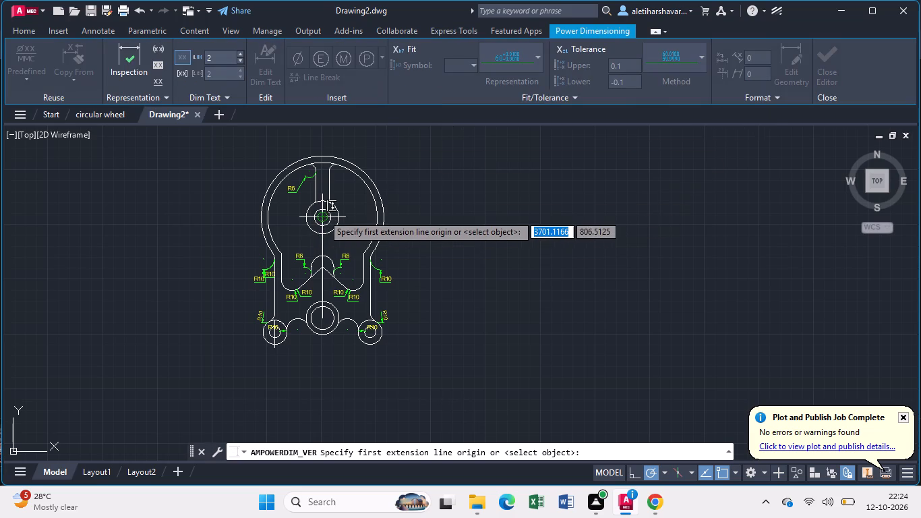
click(323, 214)
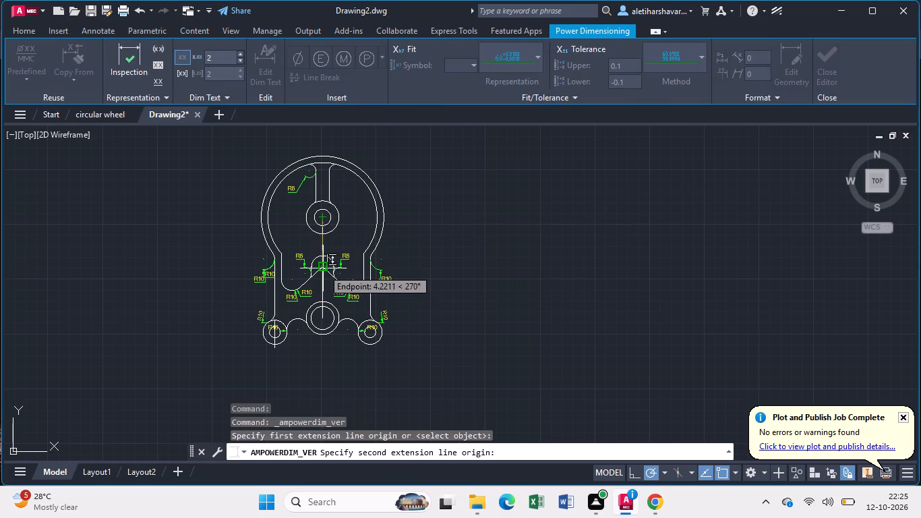
click(323, 267)
click(428, 258)
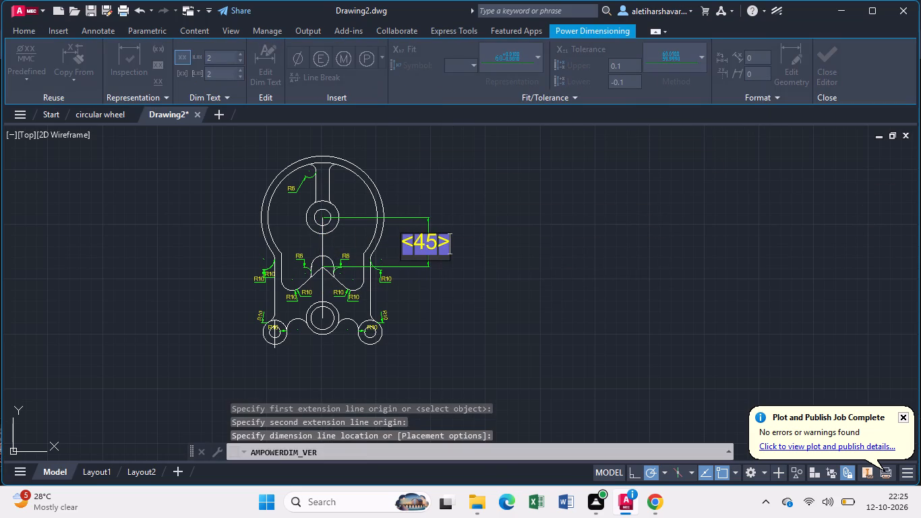
key(Return)
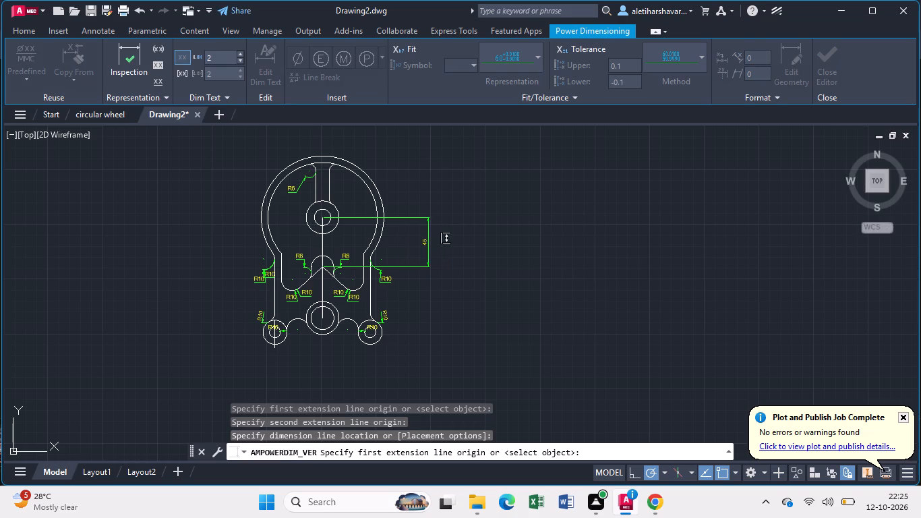
click(320, 265)
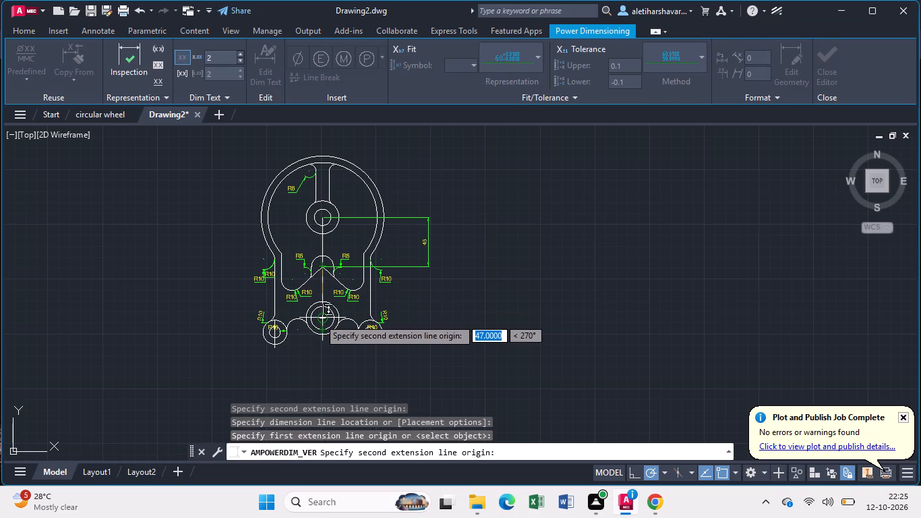
click(319, 318)
click(430, 316)
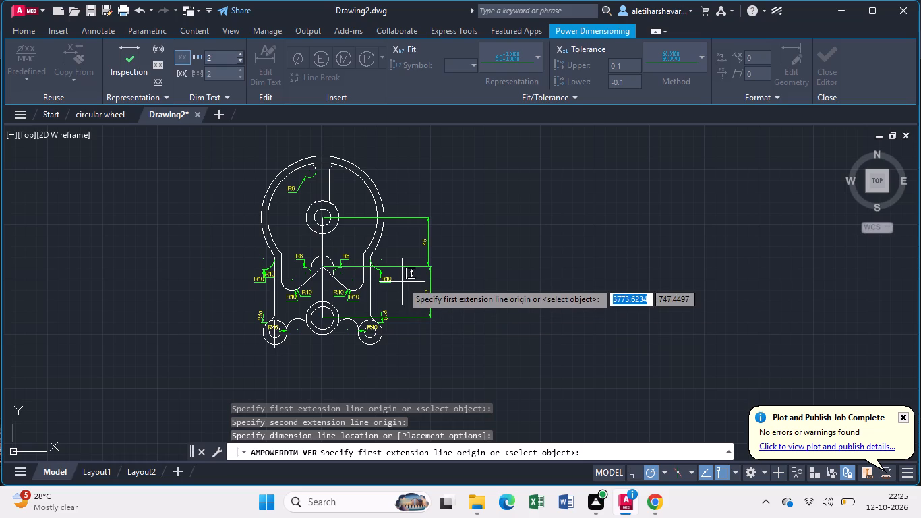
click(324, 318)
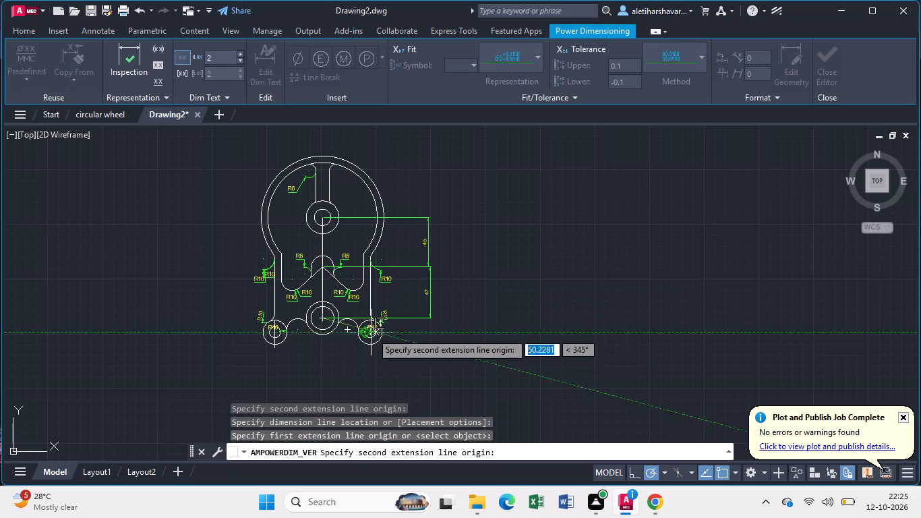
click(374, 333)
click(444, 330)
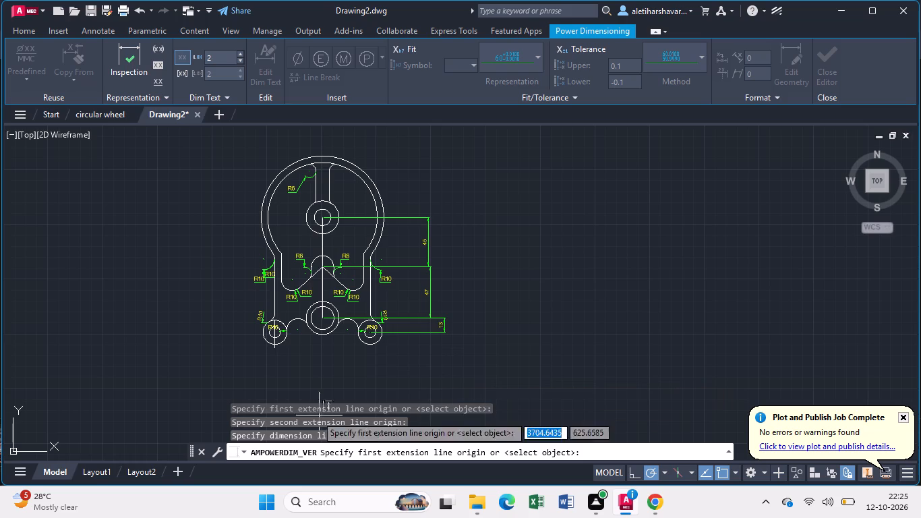
key(Escape)
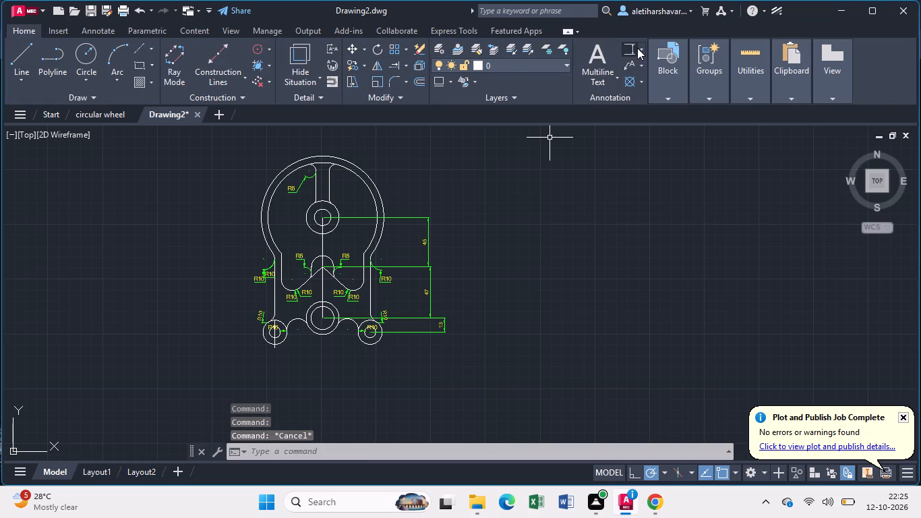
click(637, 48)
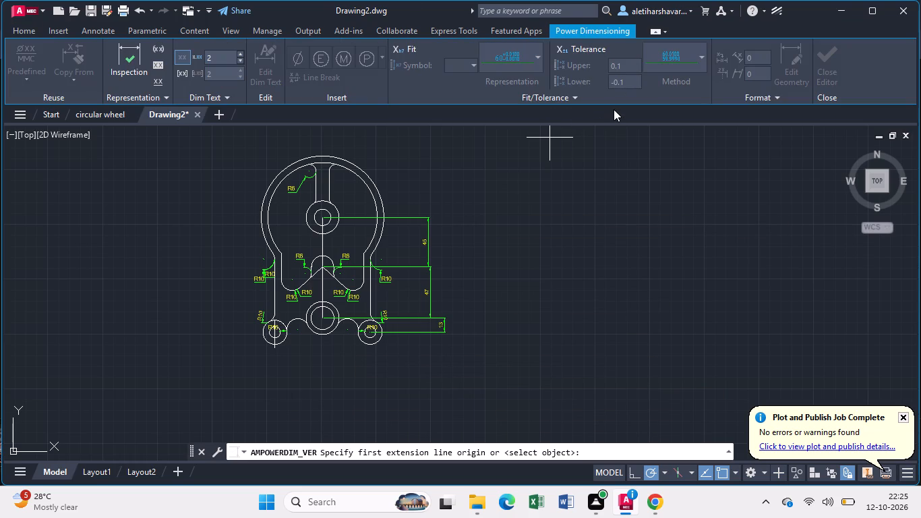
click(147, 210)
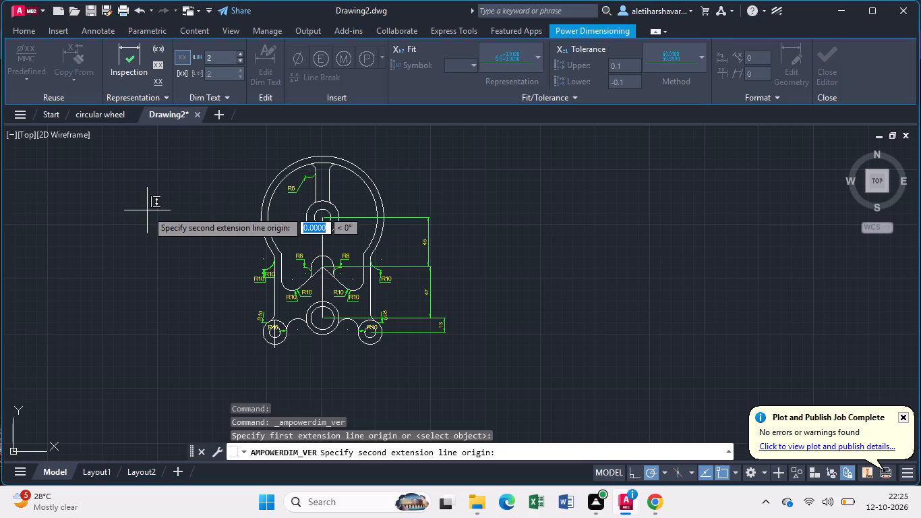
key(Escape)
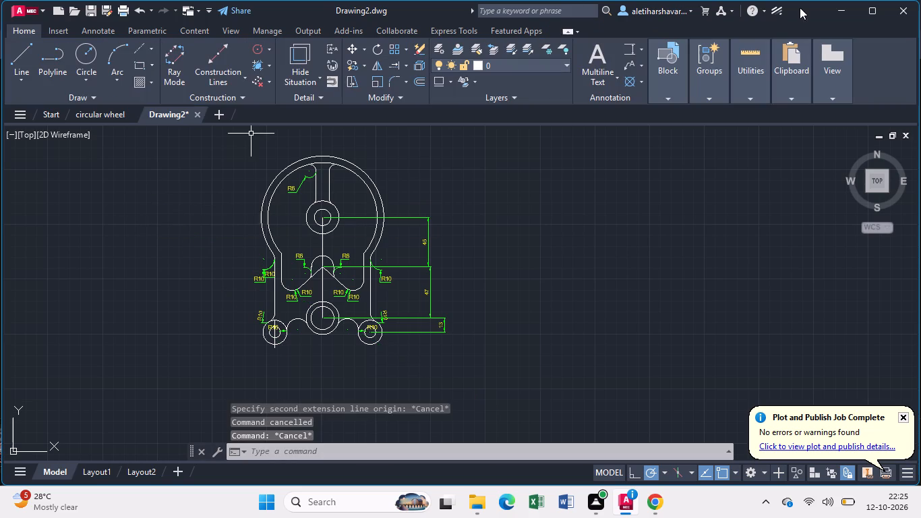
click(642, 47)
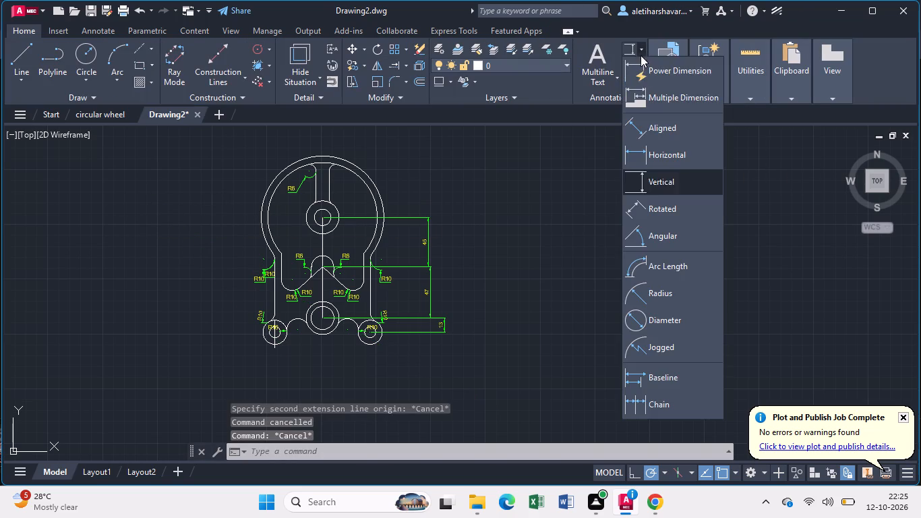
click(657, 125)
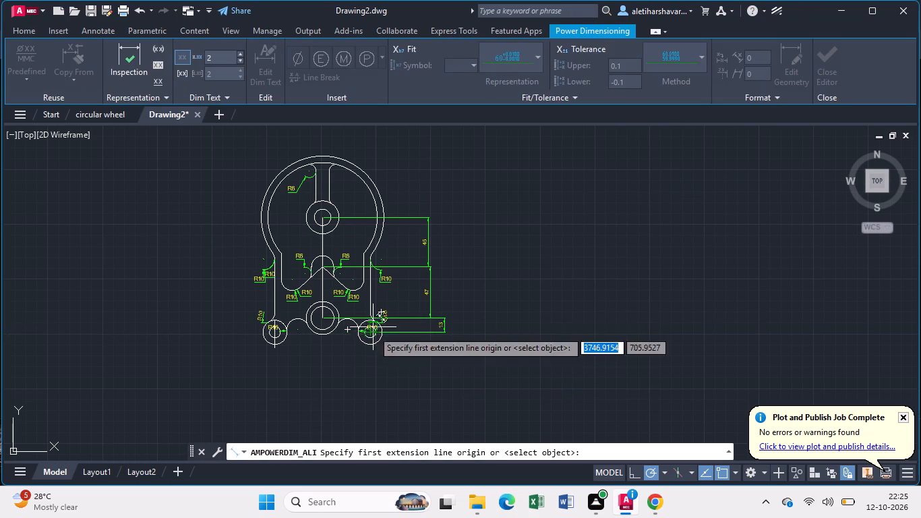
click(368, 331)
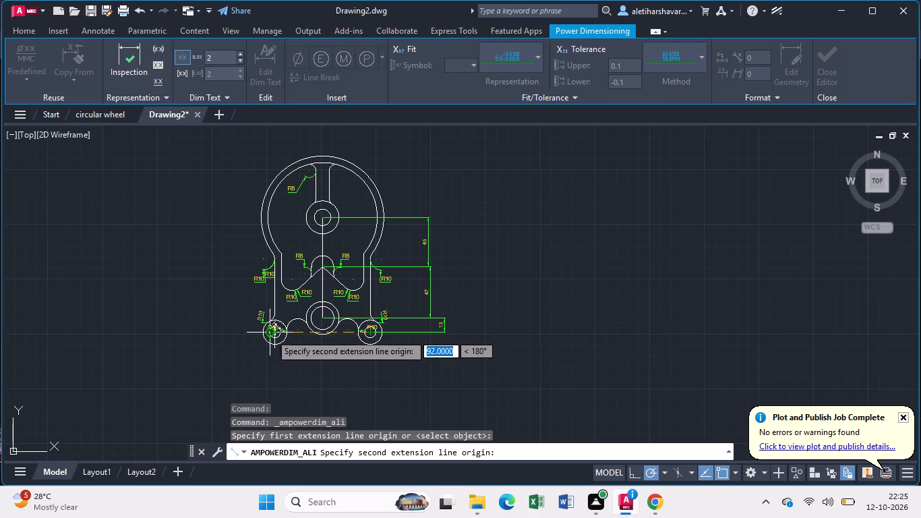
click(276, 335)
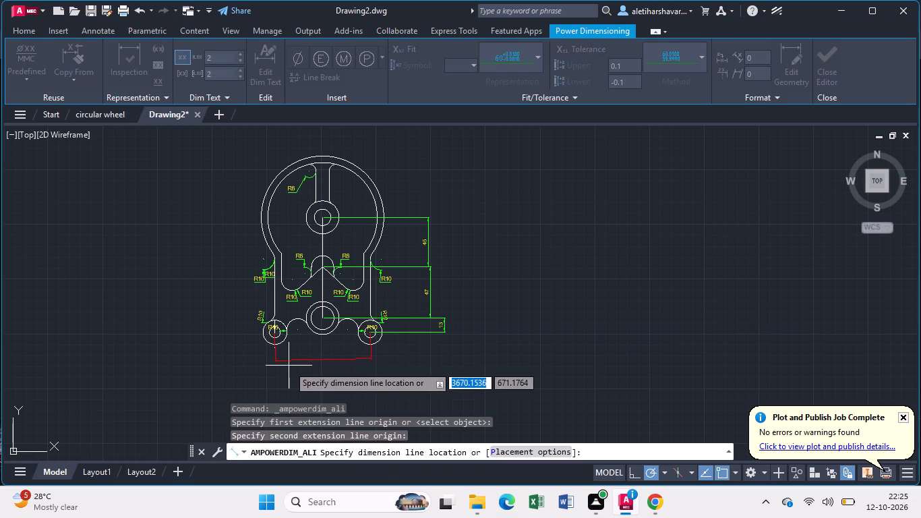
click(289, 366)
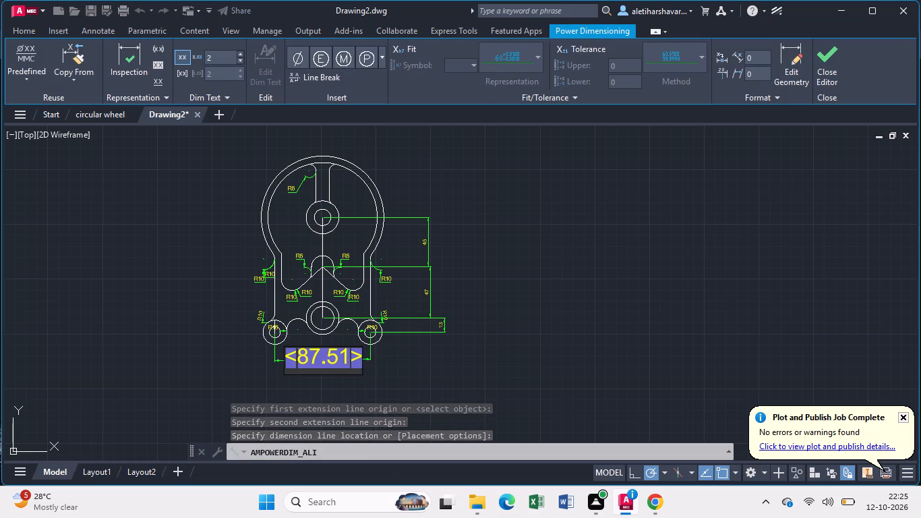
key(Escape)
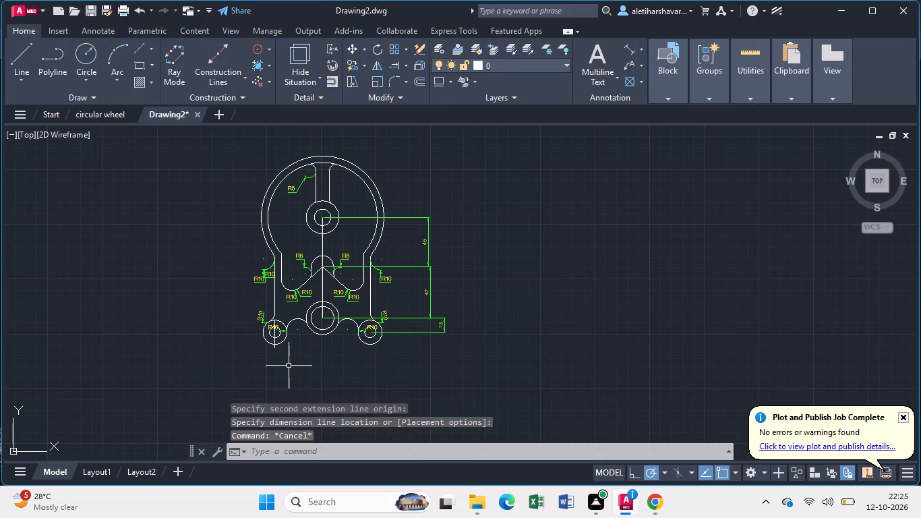
Add a horizontal dimension between the lower right and lower left circles' centres, placed below the part, and clear its text.
click(642, 49)
click(661, 150)
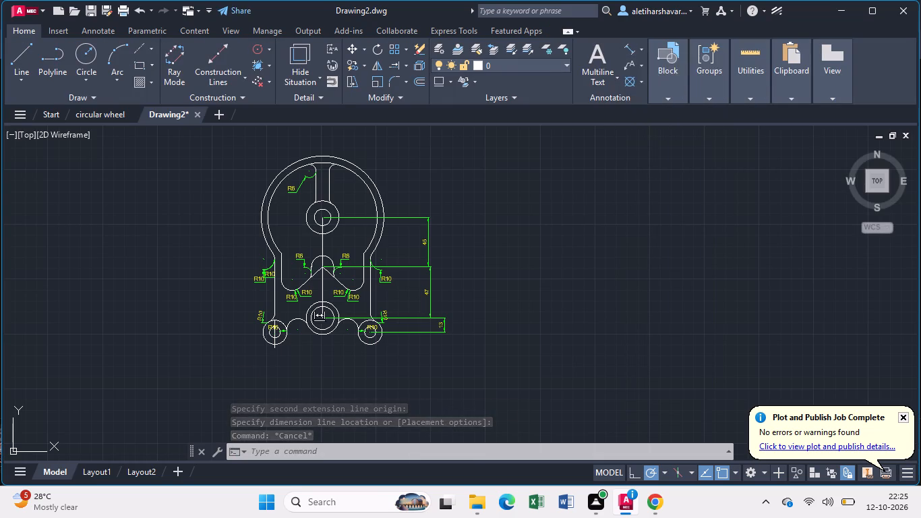
click(370, 334)
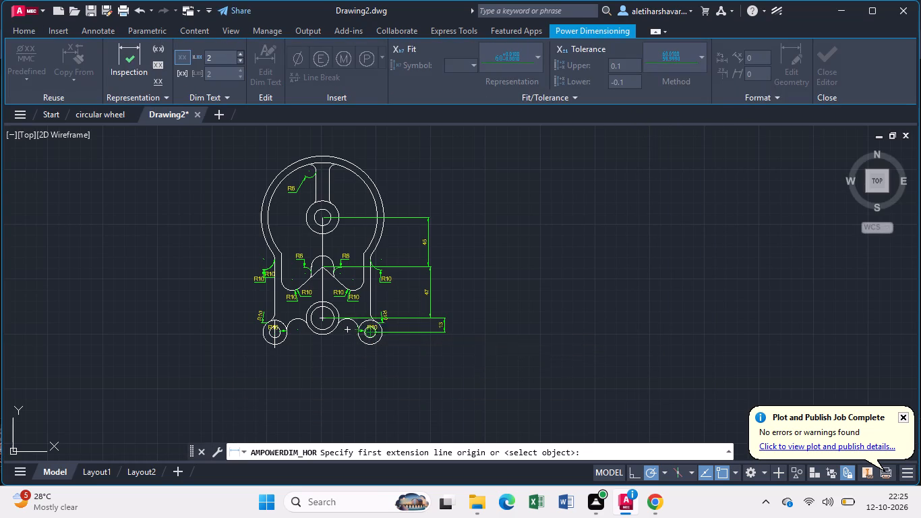
click(273, 335)
click(281, 377)
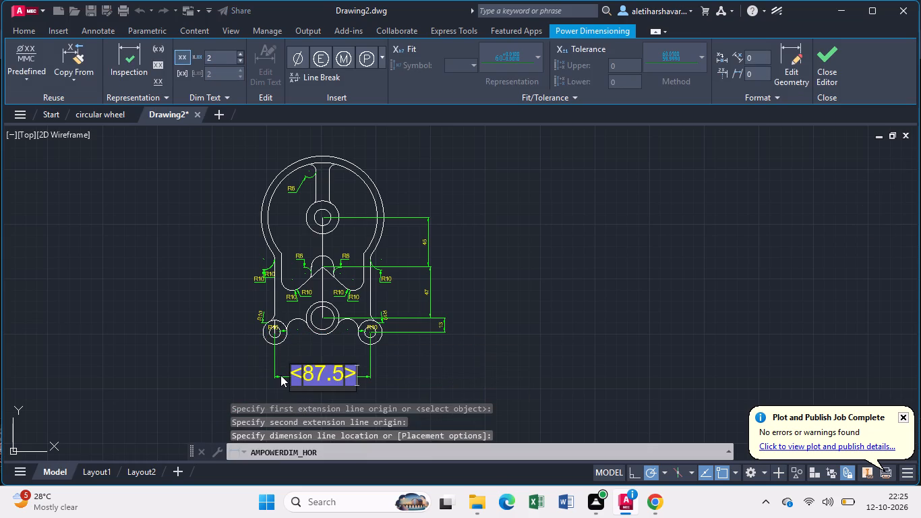
key(BackSpace)
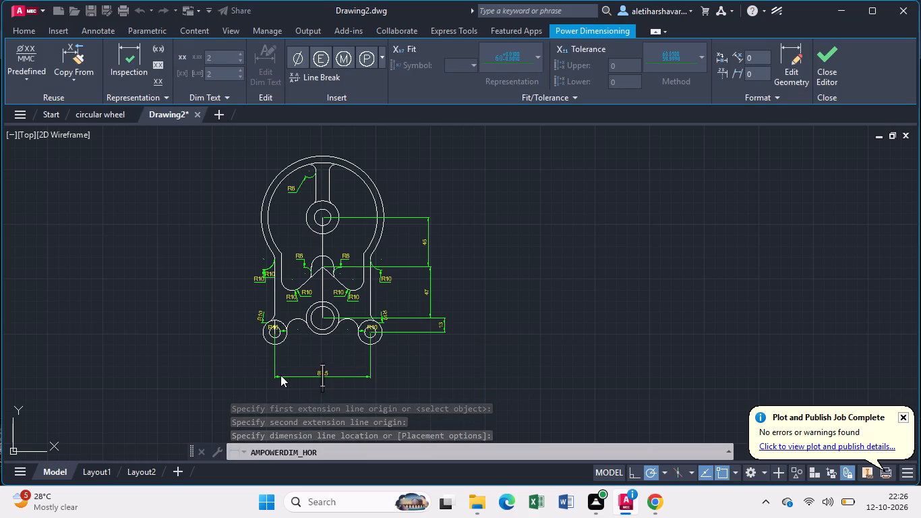
key(Return)
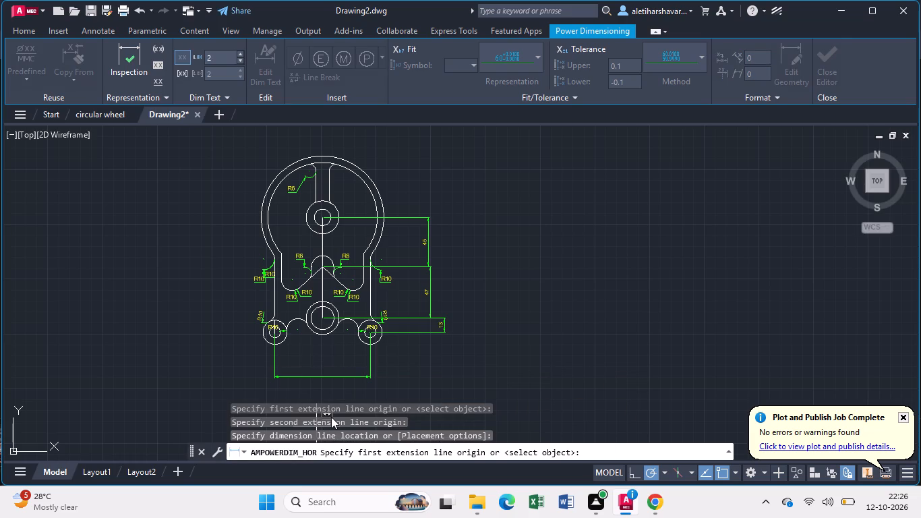
key(Escape)
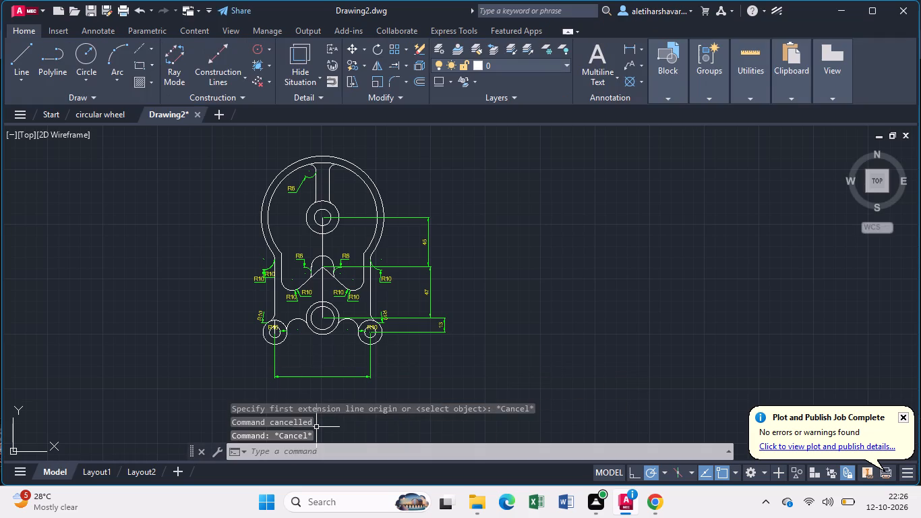
Add radius dimensions to the wheel's outer and inner arcs and to the fillets at both ends of the spoke's right edge.
click(643, 48)
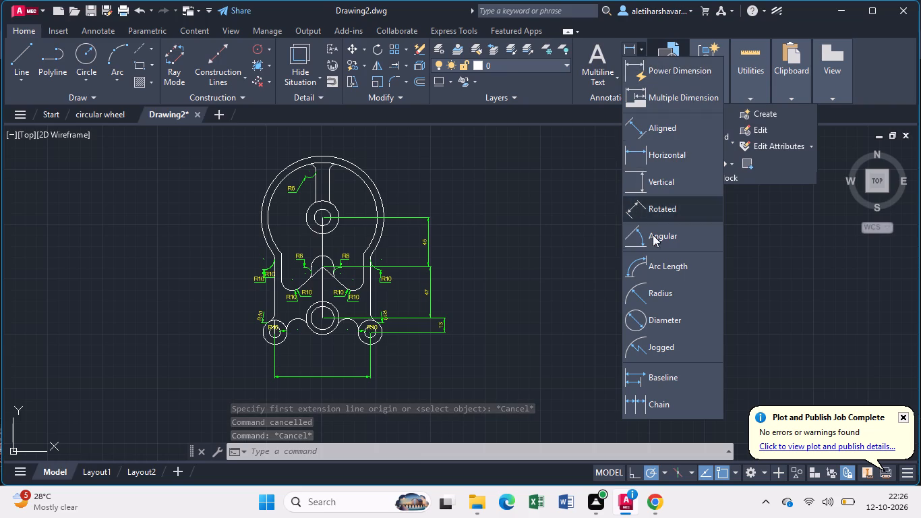
click(653, 293)
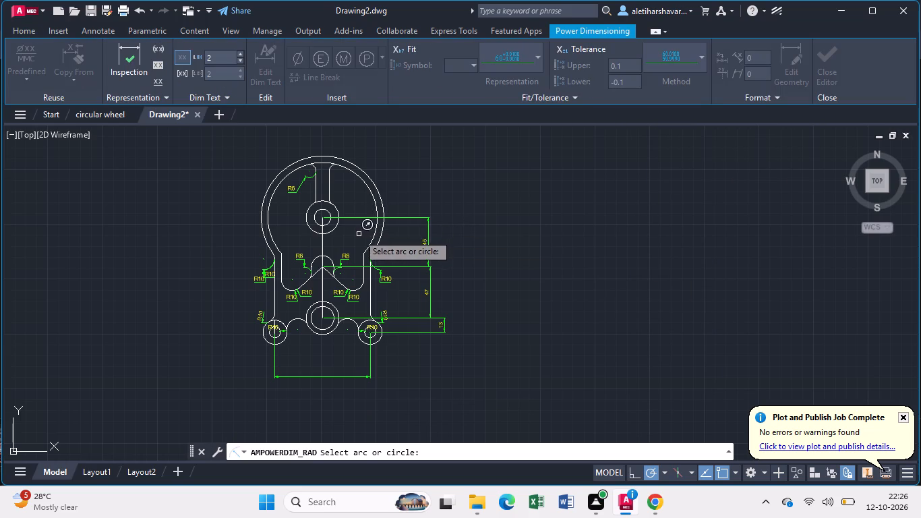
click(330, 199)
click(347, 199)
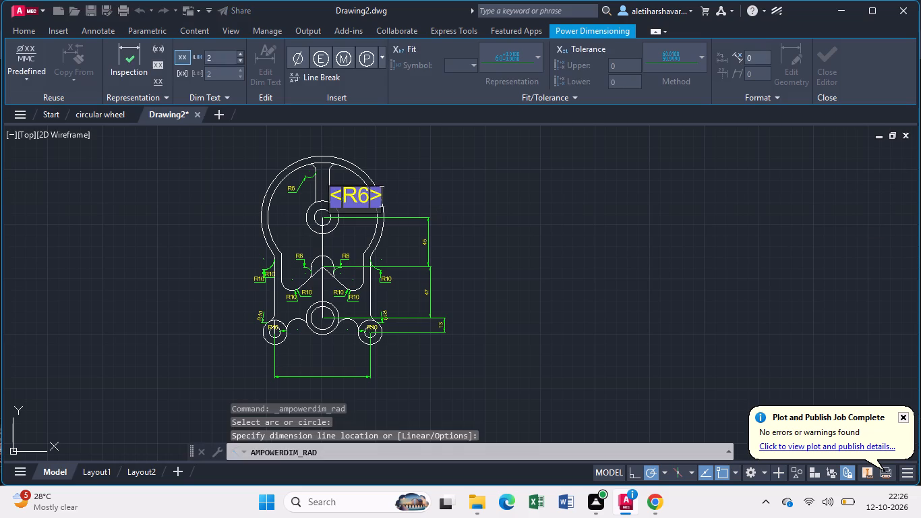
key(Return)
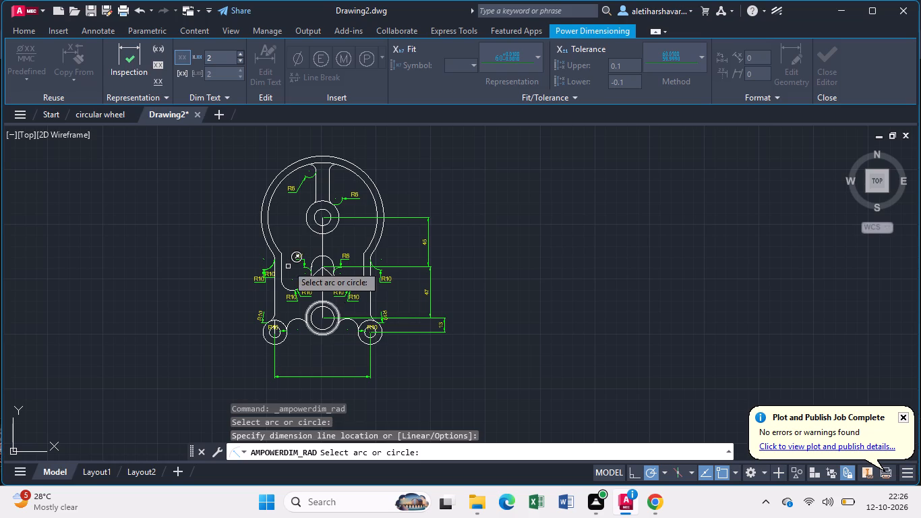
click(306, 156)
click(289, 151)
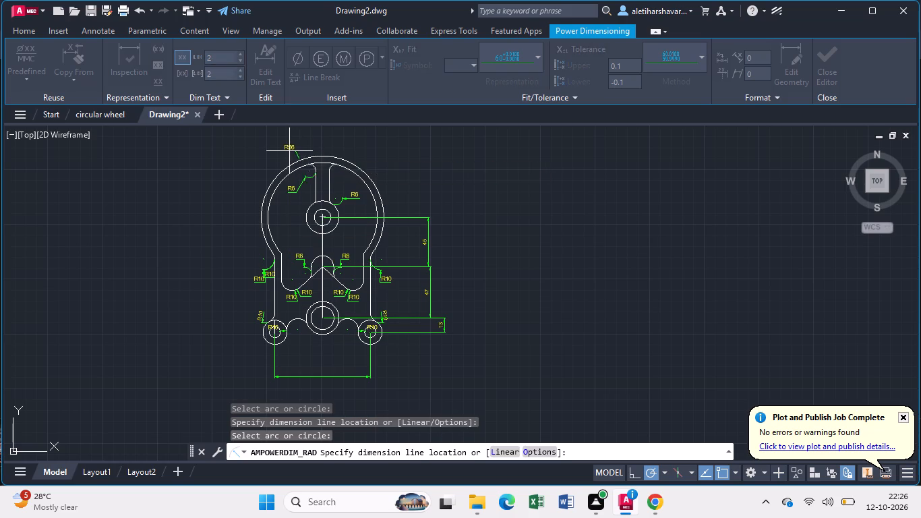
click(355, 173)
click(385, 155)
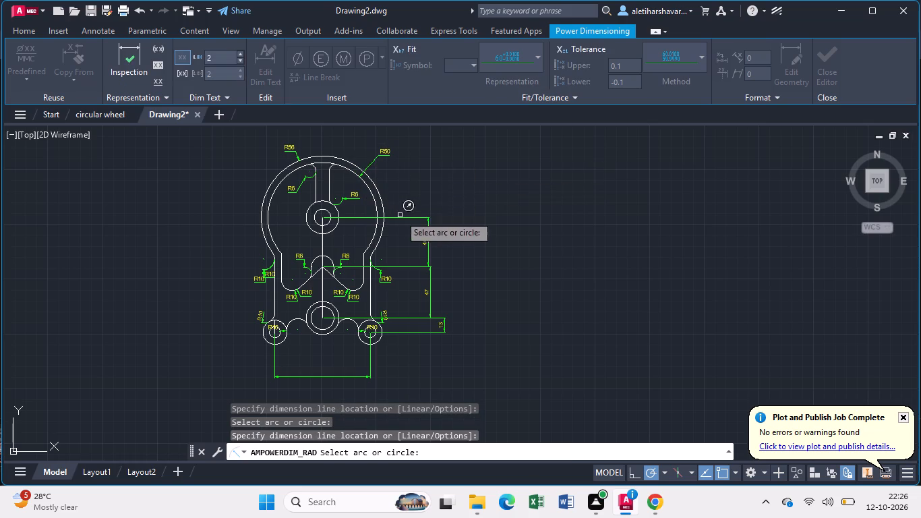
click(330, 169)
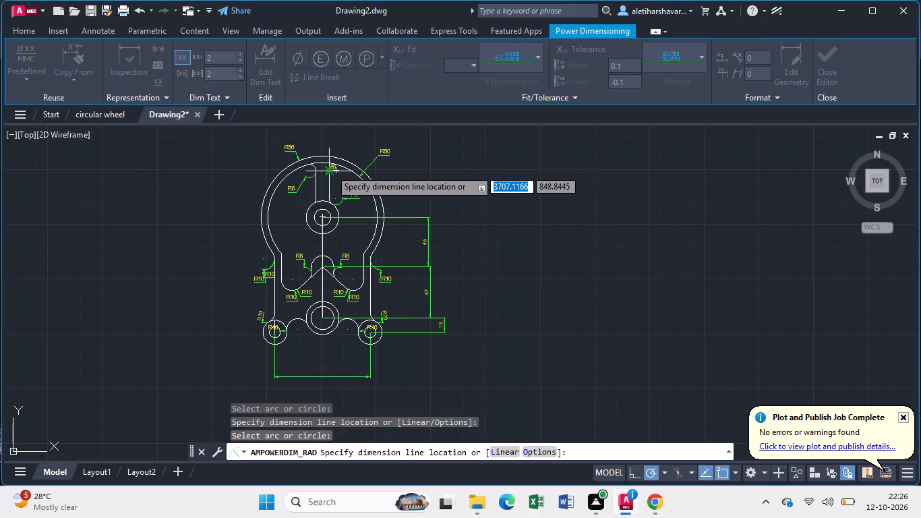
click(340, 182)
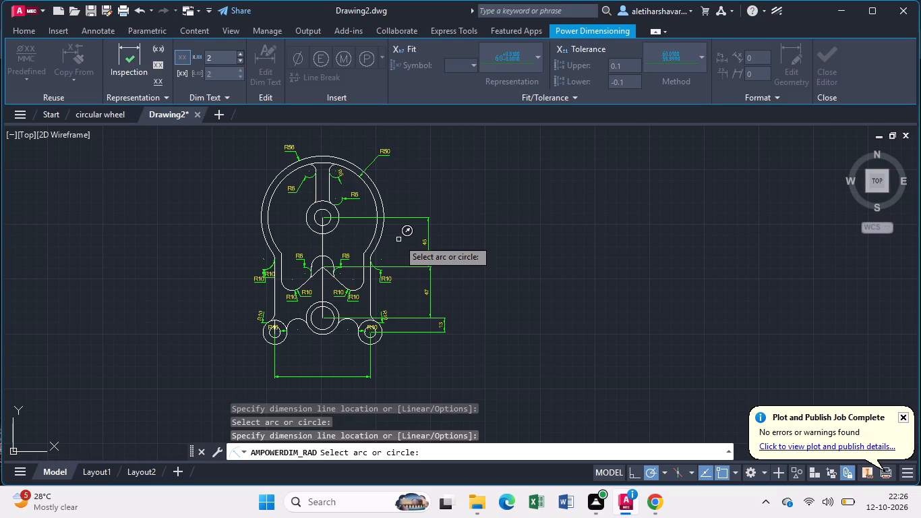
key(Escape)
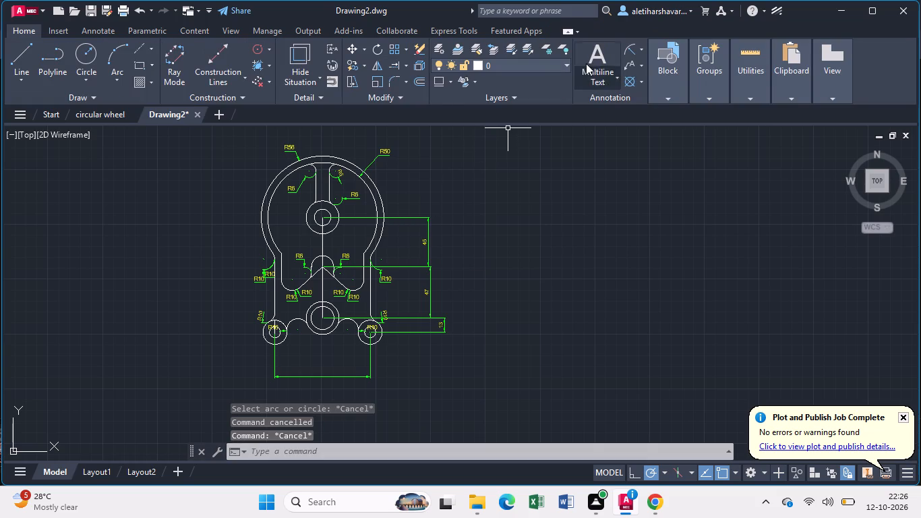
Add diameter dimensions to the wheel hub's outer and inner circles and to the rounded notch arc below it.
click(641, 46)
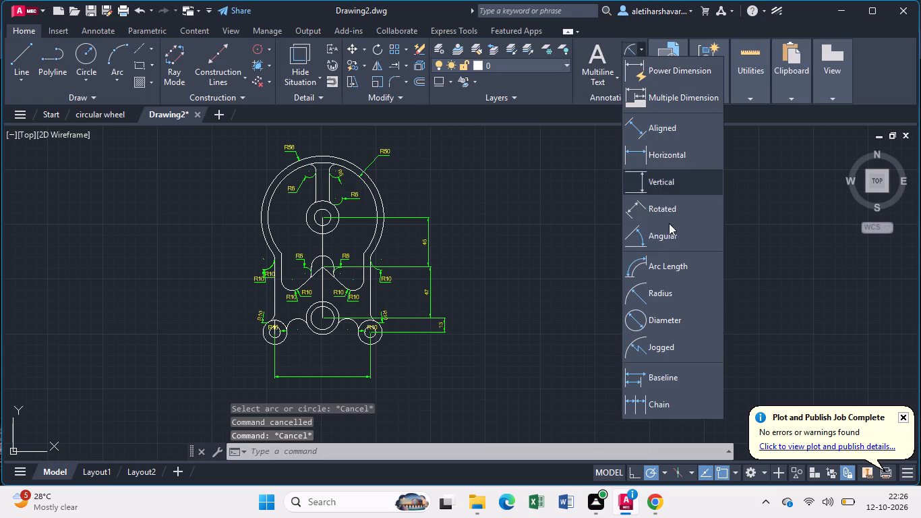
click(680, 320)
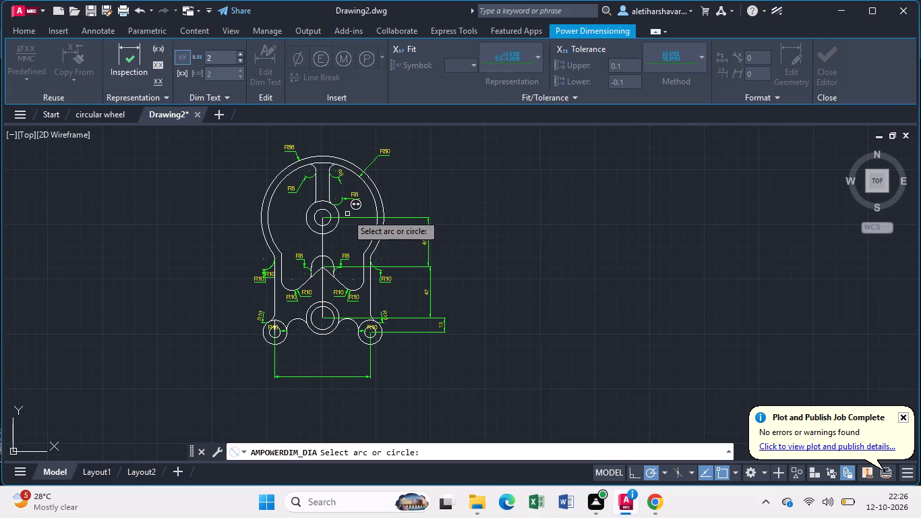
click(337, 212)
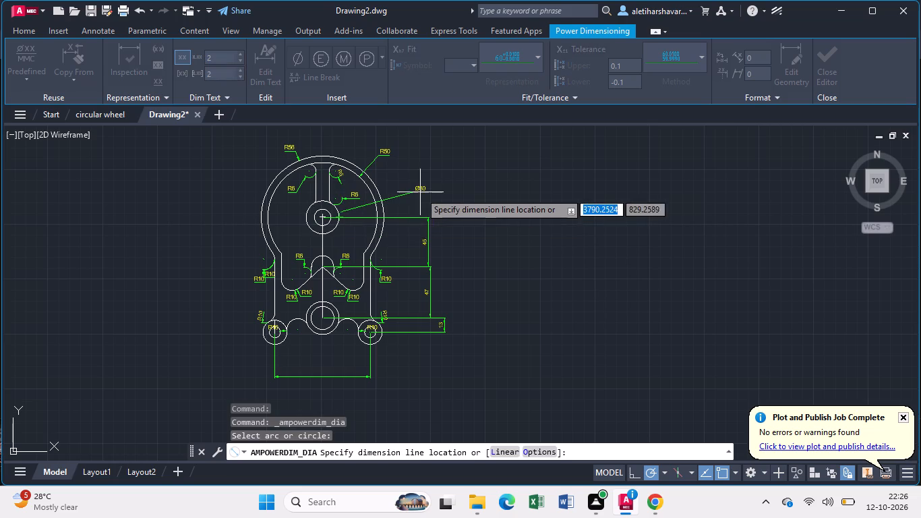
click(427, 191)
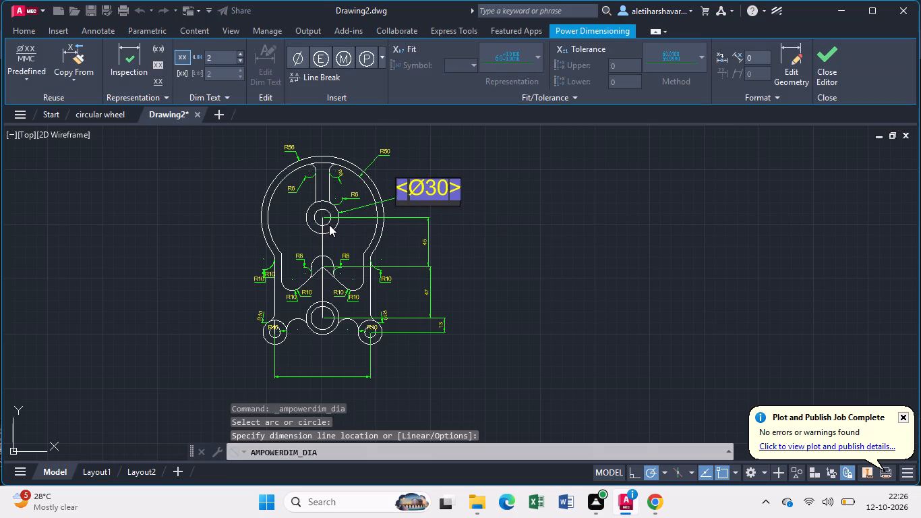
key(Return)
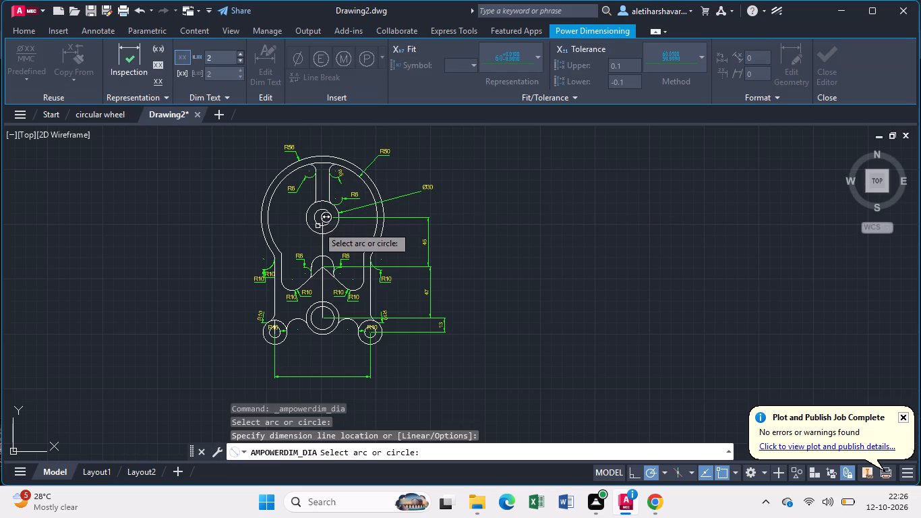
click(318, 224)
click(306, 247)
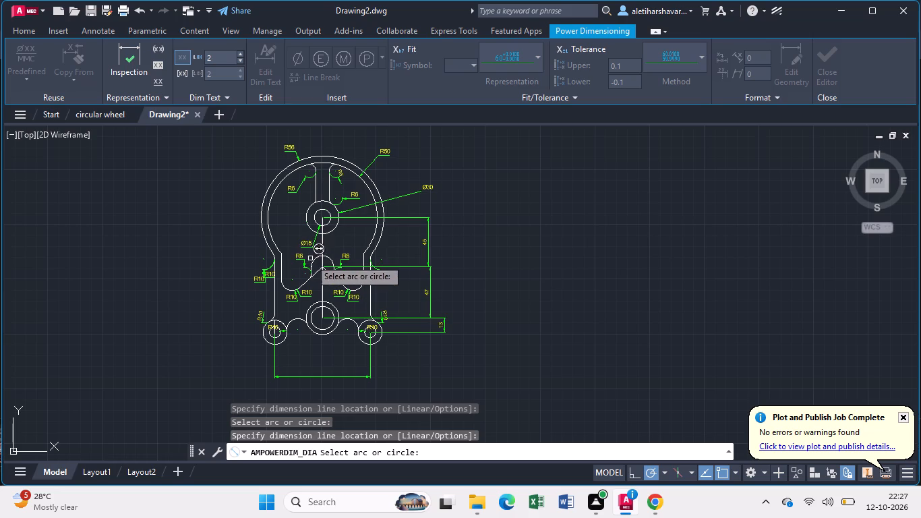
click(329, 258)
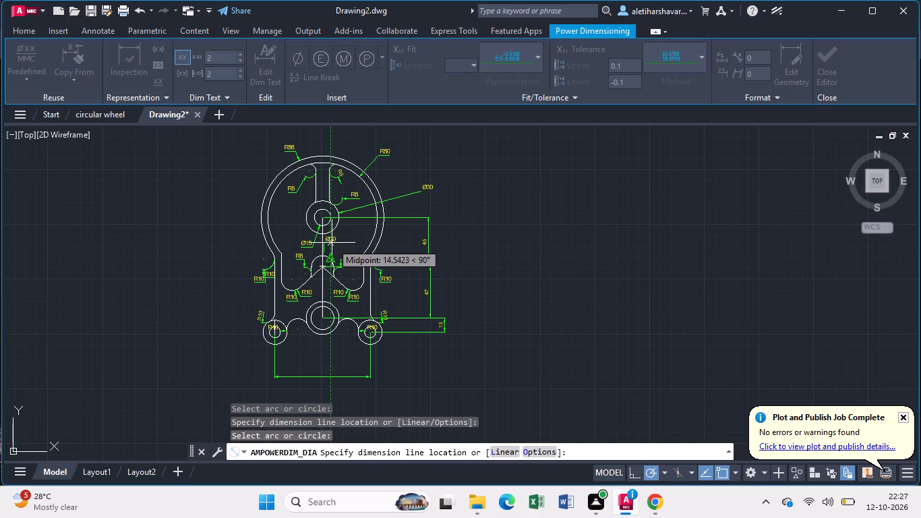
click(332, 243)
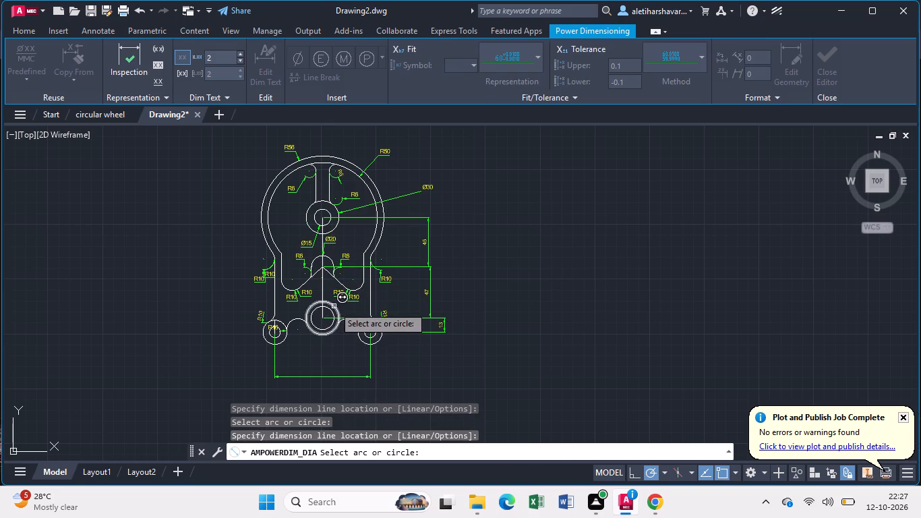
Add diameter dimensions to both lower middle circles, both lower right circles and the arc joining the lower left and middle circles.
drag(334, 306, 330, 340)
click(330, 353)
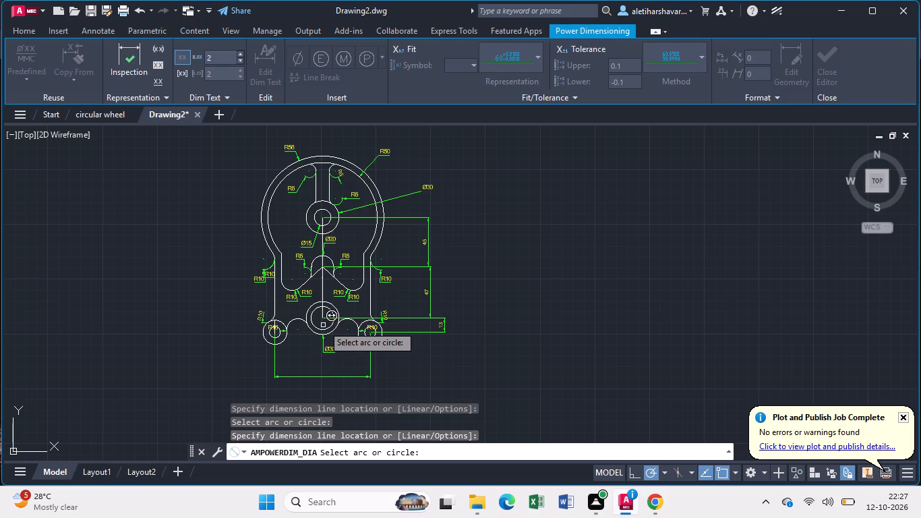
click(311, 324)
click(303, 338)
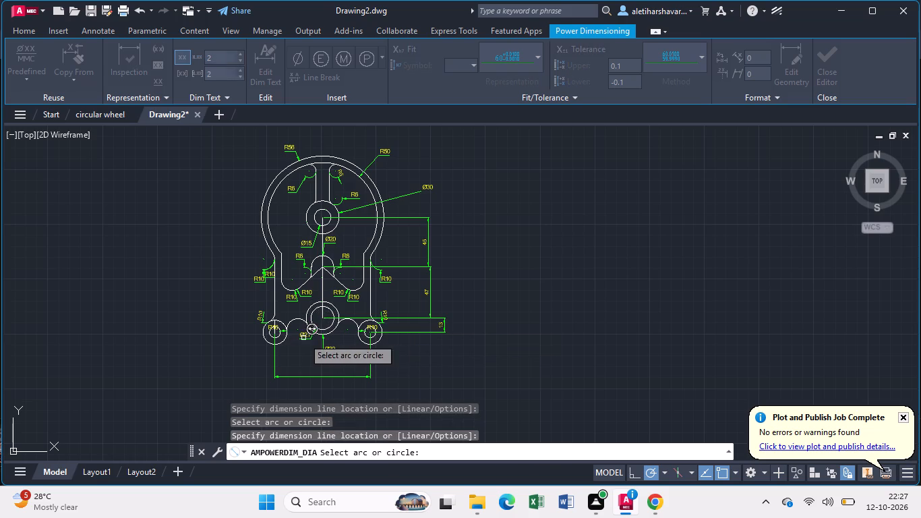
click(361, 337)
click(359, 366)
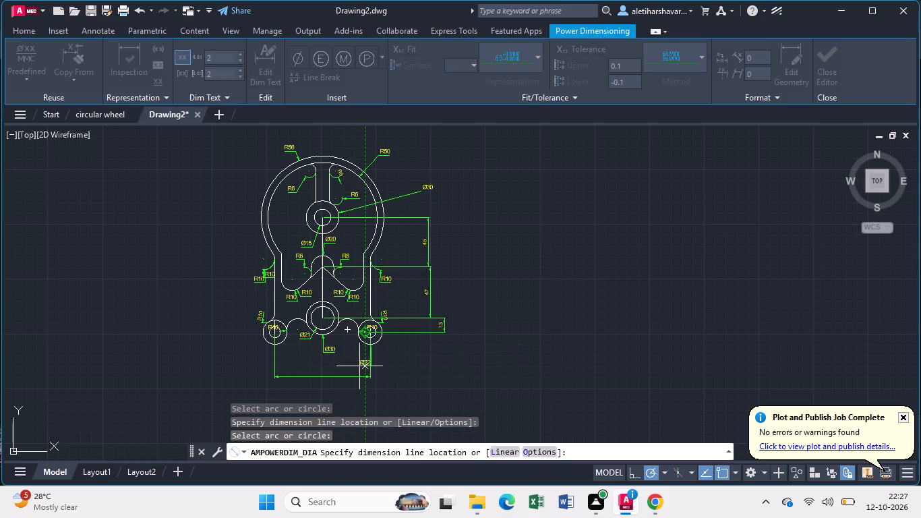
click(376, 334)
click(398, 347)
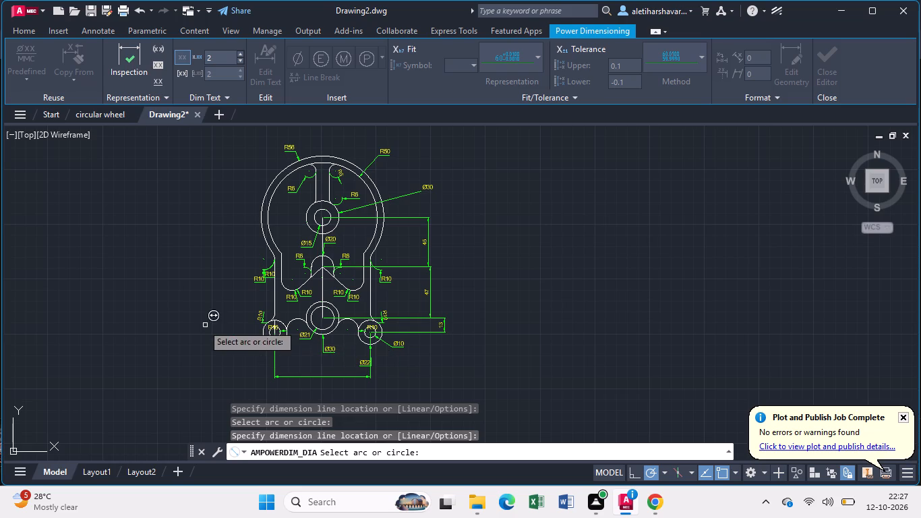
click(301, 320)
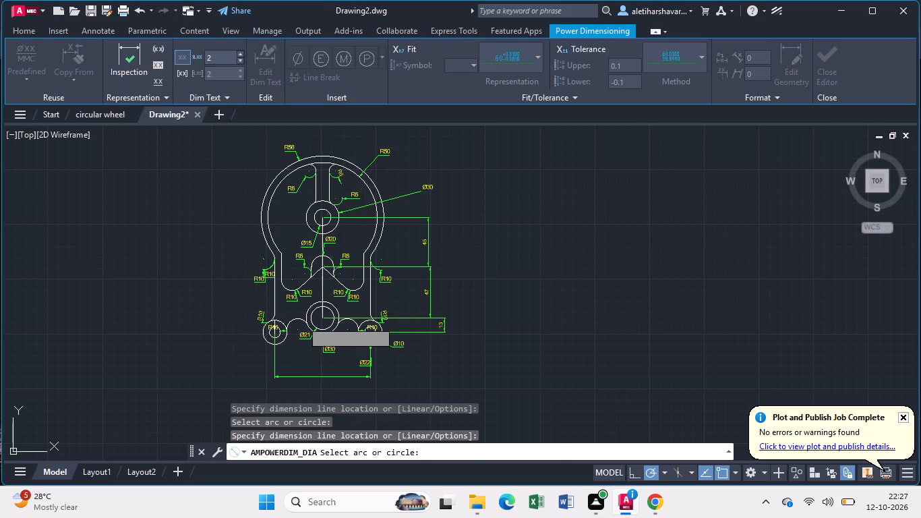
click(286, 353)
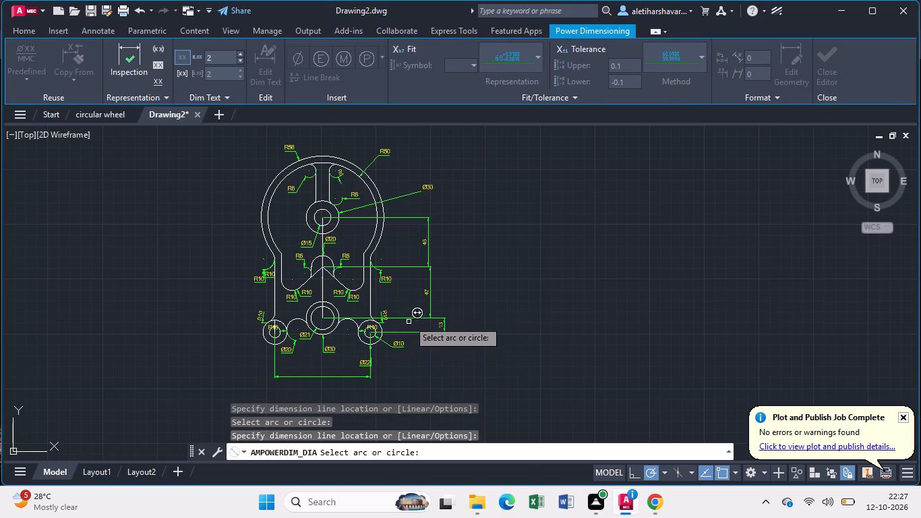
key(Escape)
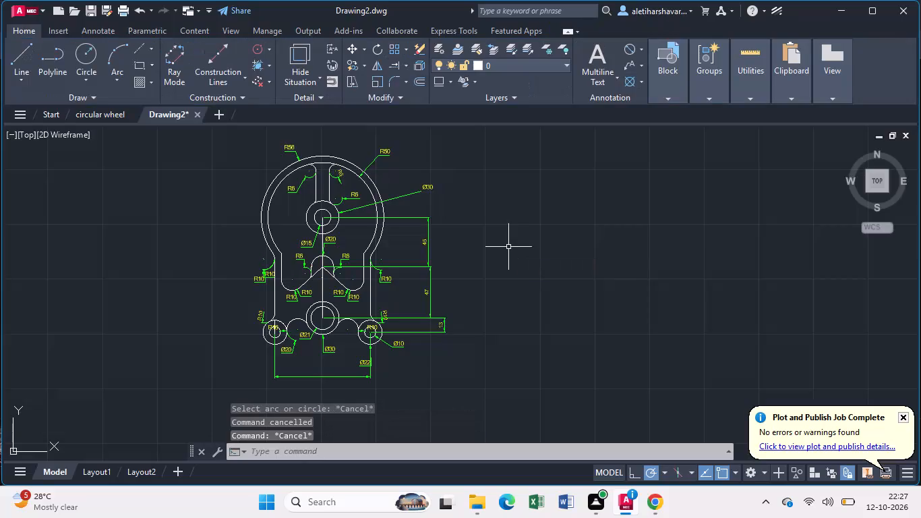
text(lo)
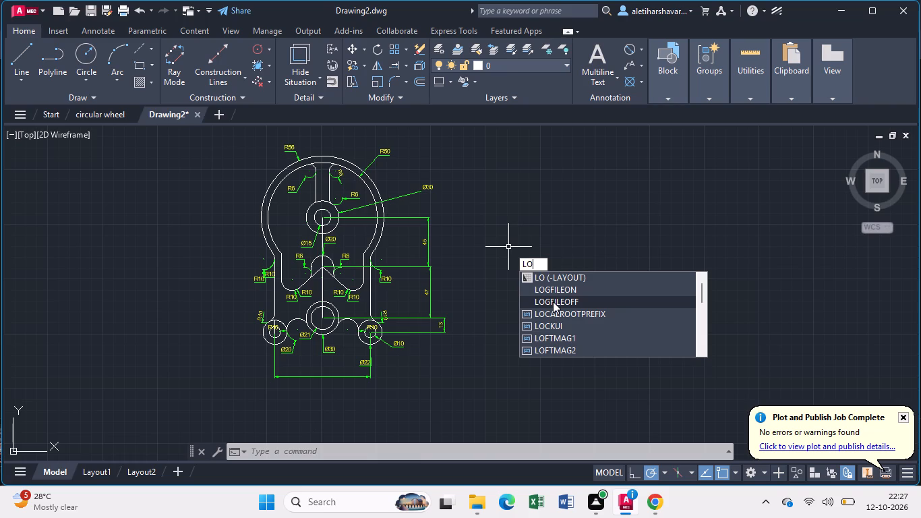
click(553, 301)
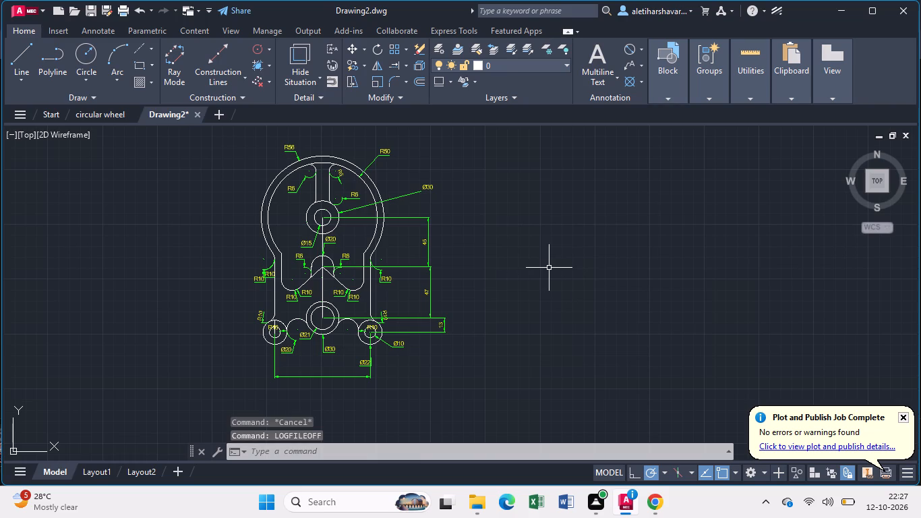
Save the drawing in the Documents folder under the file name "mechanical mounting bracket".
key(ctrl+s)
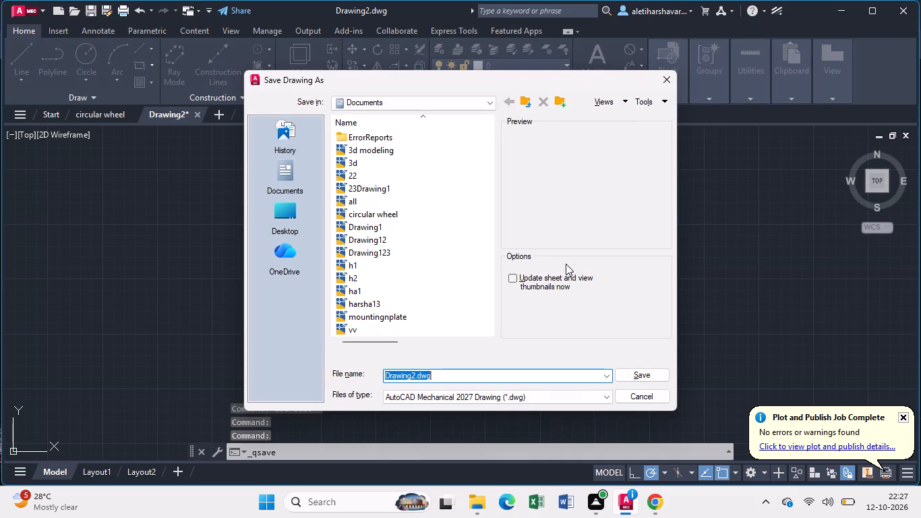
key(BackSpace)
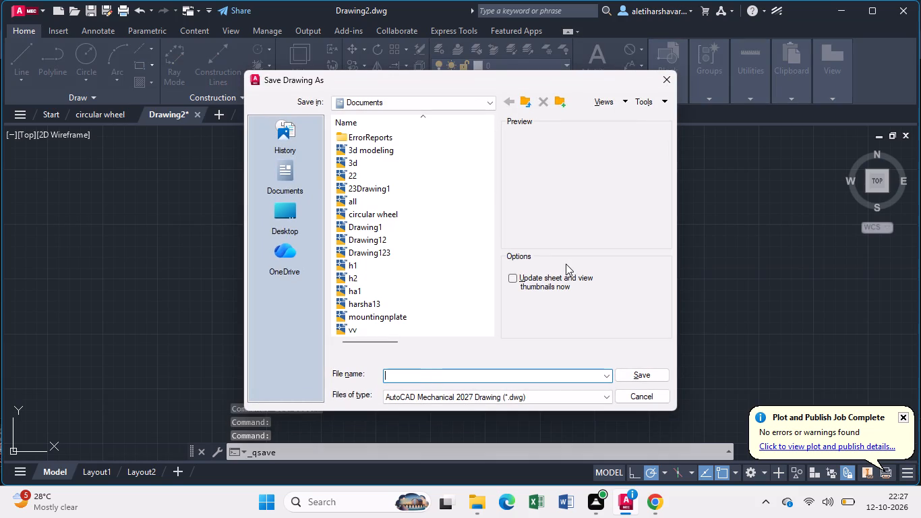
text(mecha)
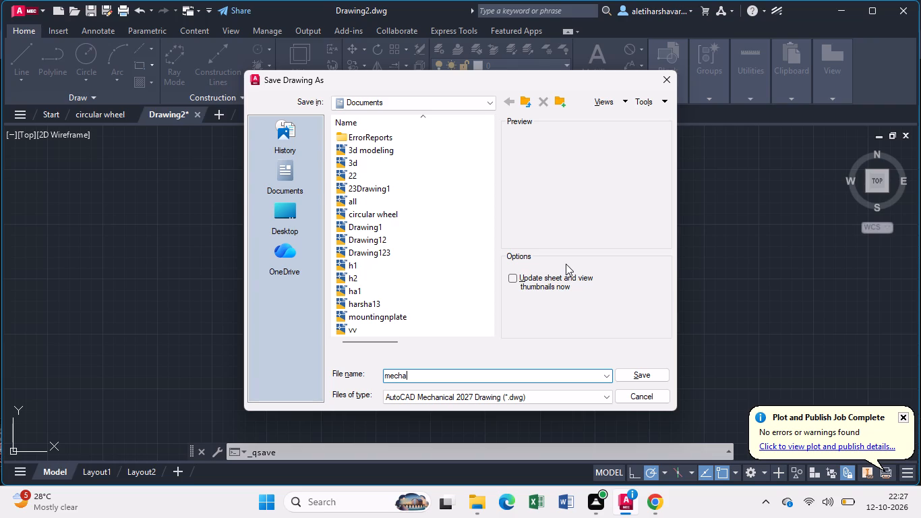
text(nical)
text(mounting)
key(Left)
key(Left)
key(Left)
key(Left)
key(Left)
key(Left)
key(Left)
key(Left)
key(space)
key(Right)
key(Right)
key(Right)
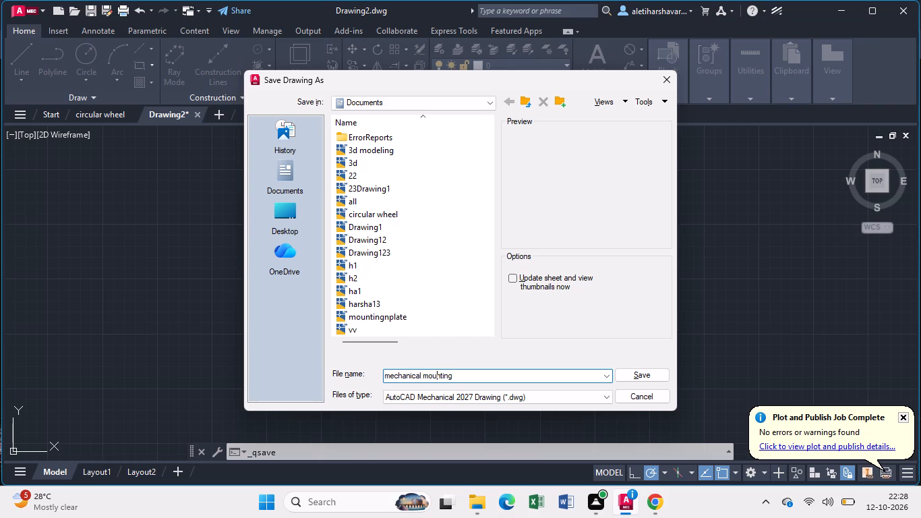
key(Right)
key(Right)
key(Right)
key(Right)
key(Right)
key(space)
text(bra)
text(cket)
click(665, 377)
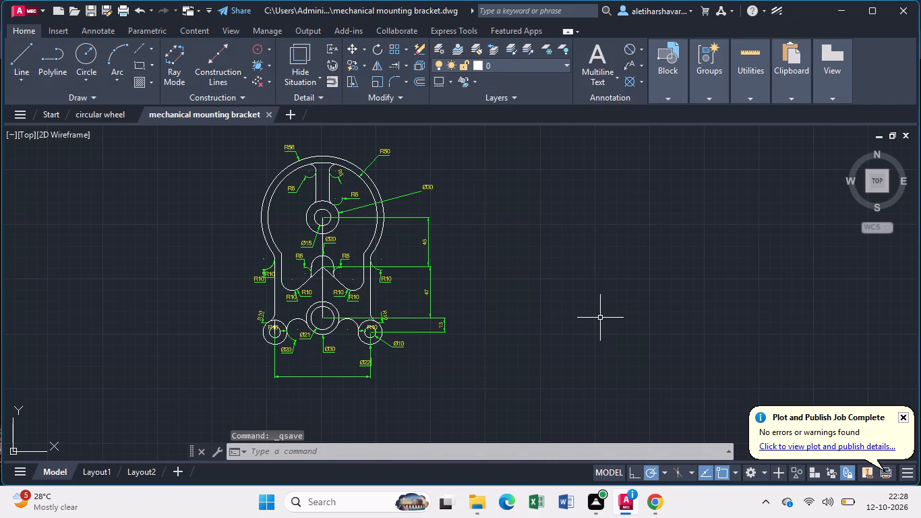
Set up a plot with DWG To PDF.pc3 on ISO expand A4 (297.00 x 210.00 MM), centred and in landscape orientation.
text(plo)
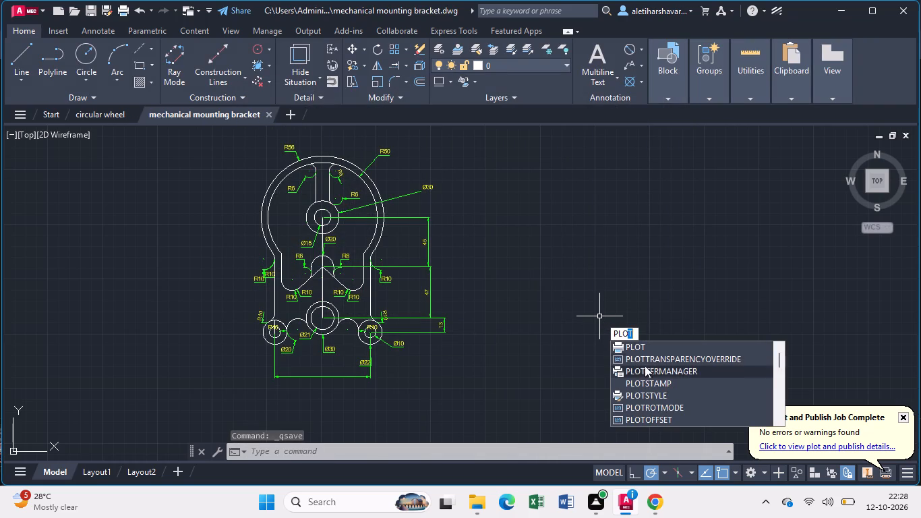
click(645, 347)
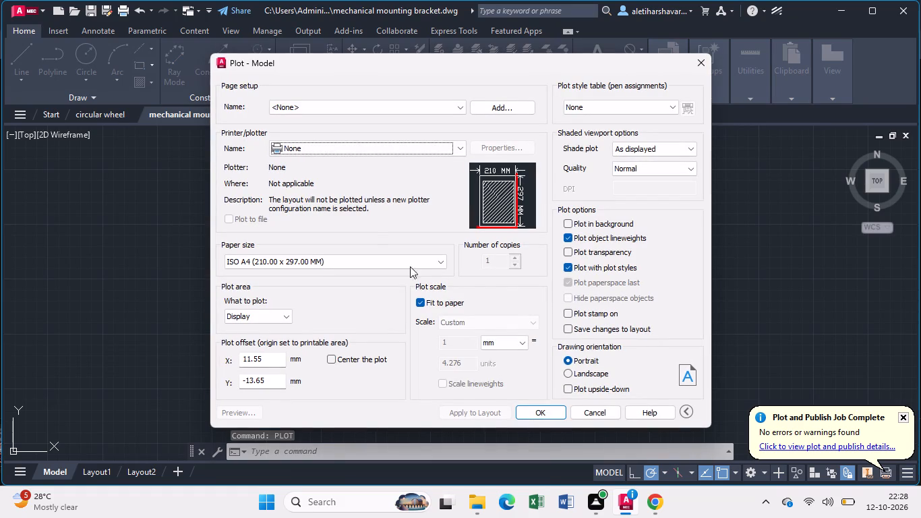
click(460, 148)
click(434, 310)
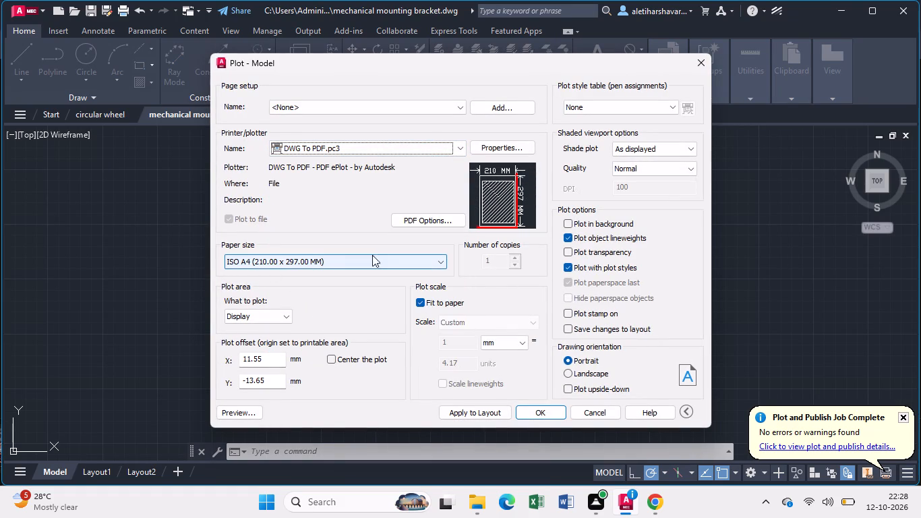
click(444, 262)
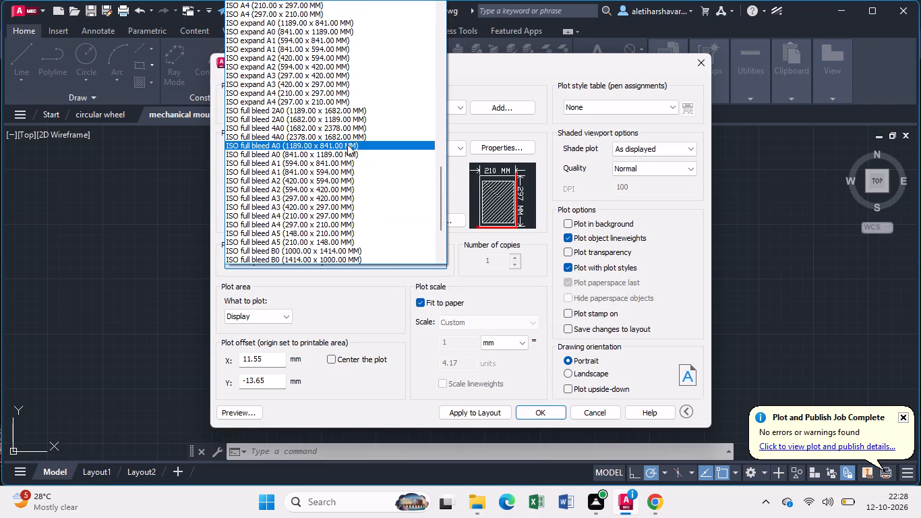
click(332, 98)
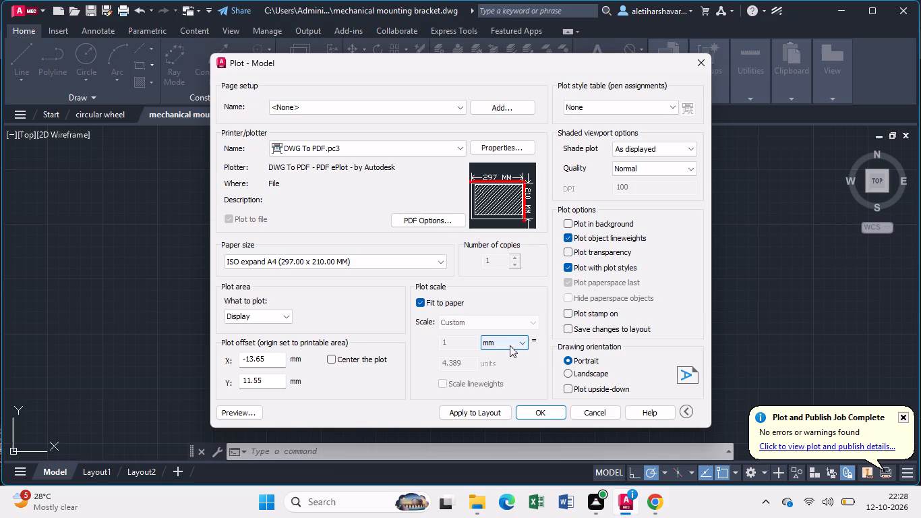
click(353, 359)
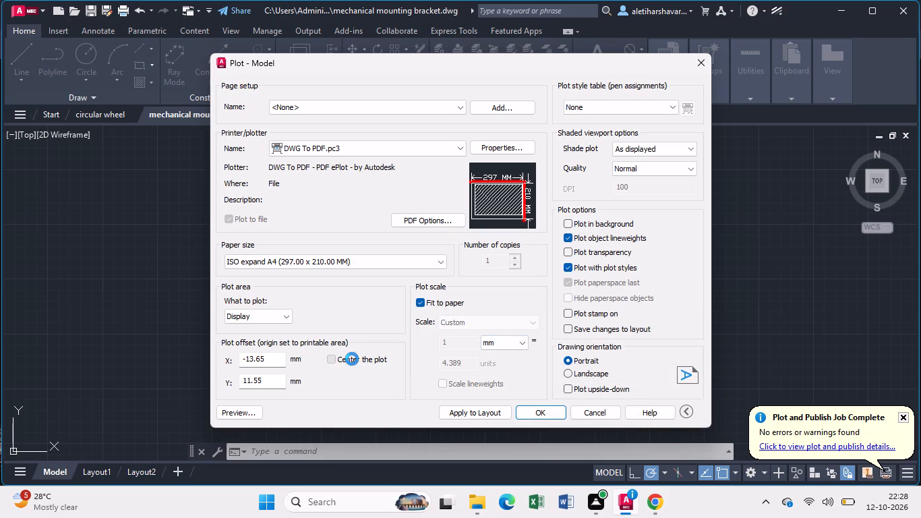
click(567, 372)
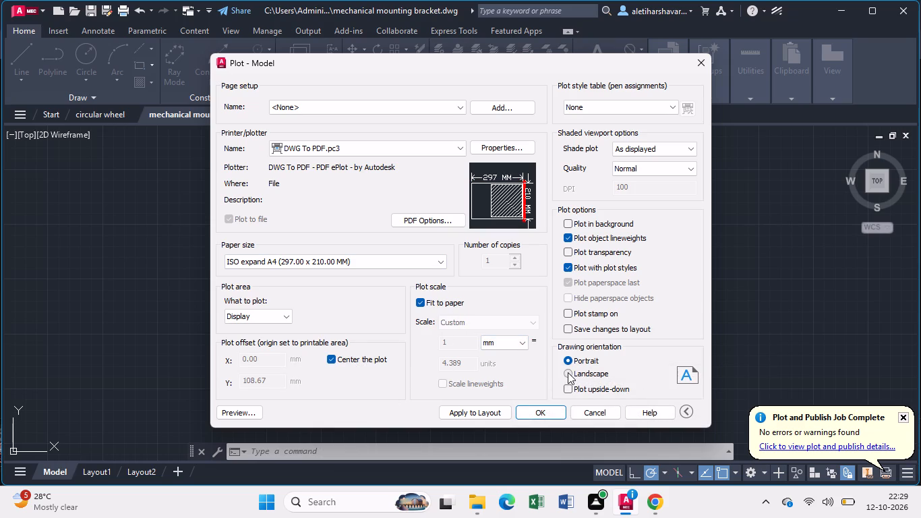
Set the plot area to a window enclosing the whole bracket and all its dimensions.
click(281, 319)
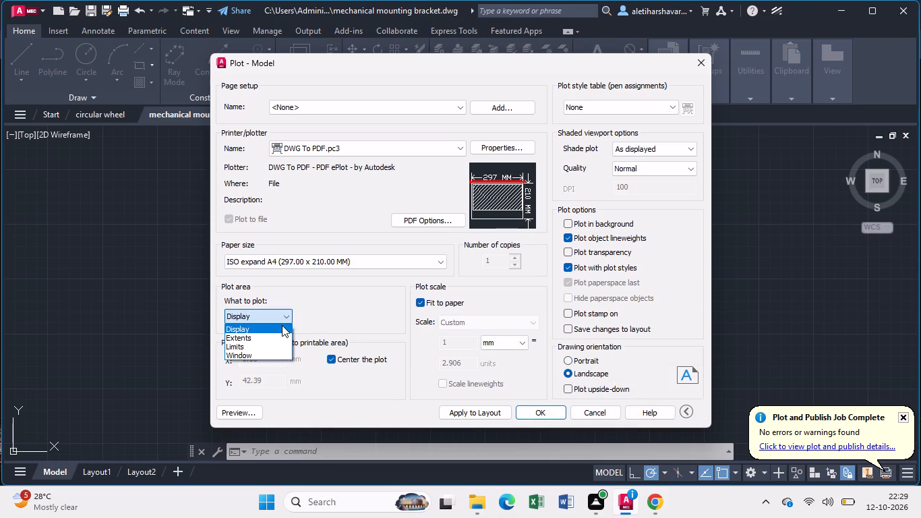
click(277, 357)
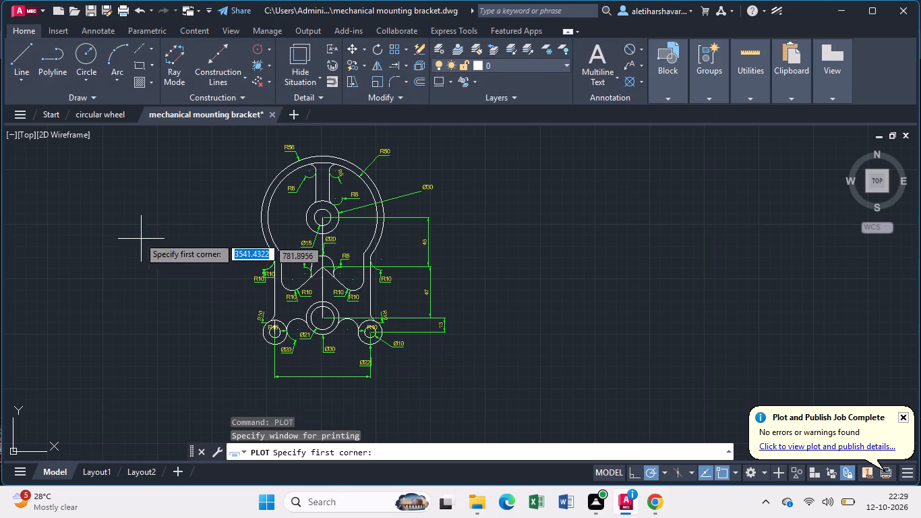
drag(104, 132, 170, 183)
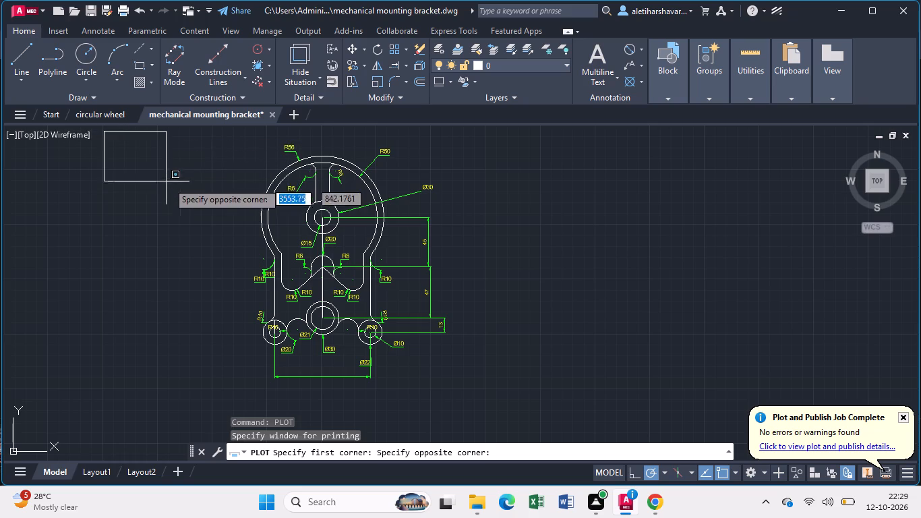
drag(170, 183, 565, 386)
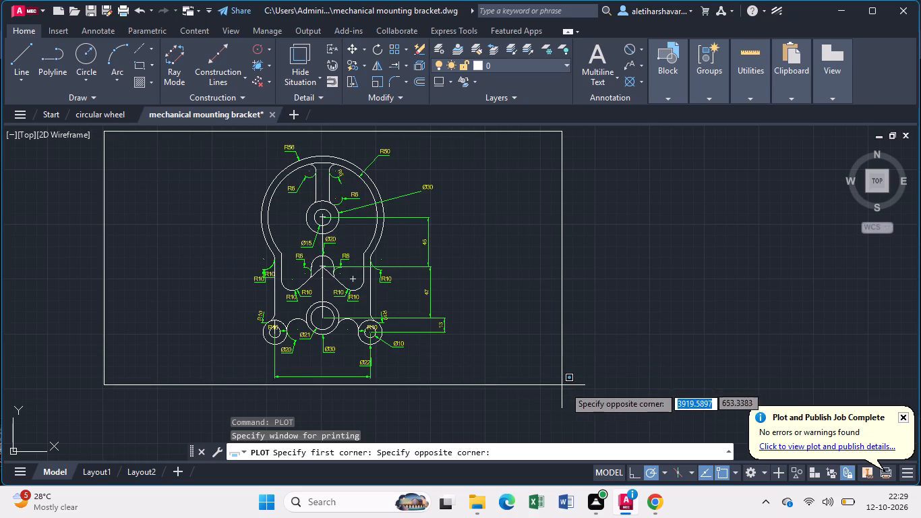
drag(565, 386, 605, 399)
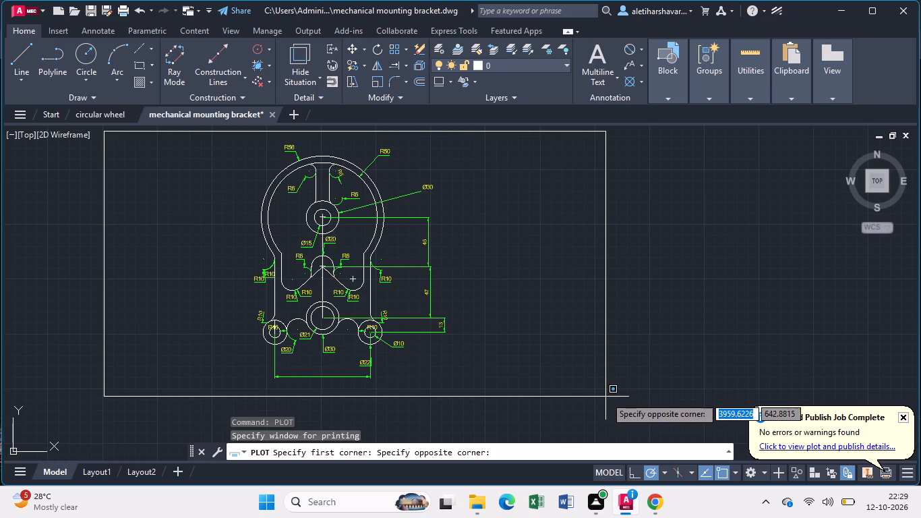
click(605, 397)
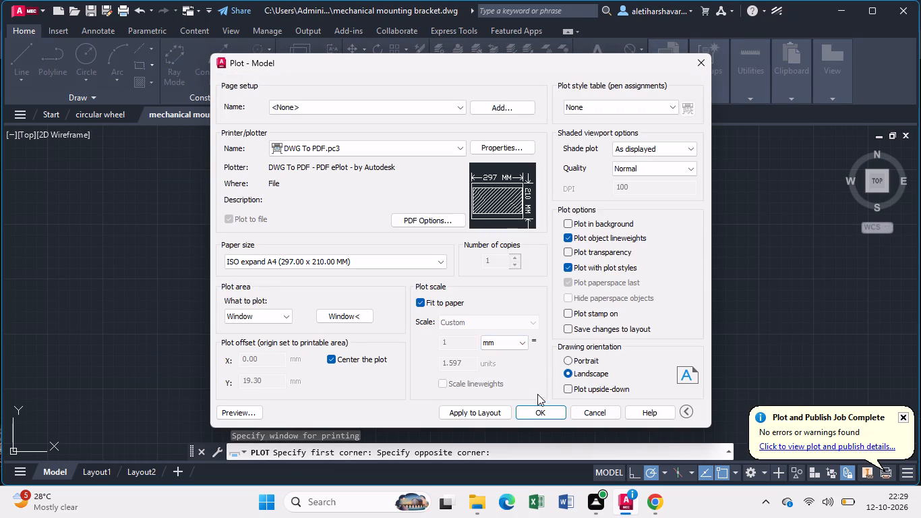
Plot the drawing to a PDF in the Documents folder, keeping the suggested file name.
click(543, 413)
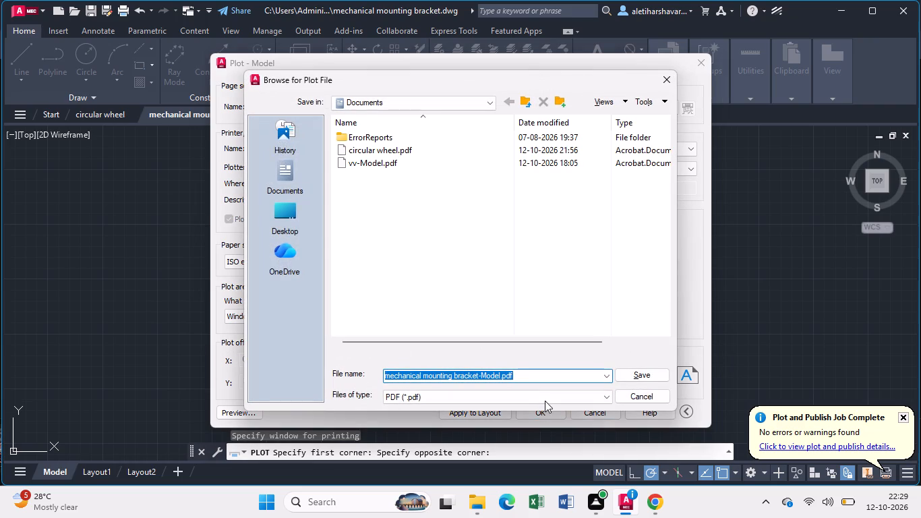
click(636, 370)
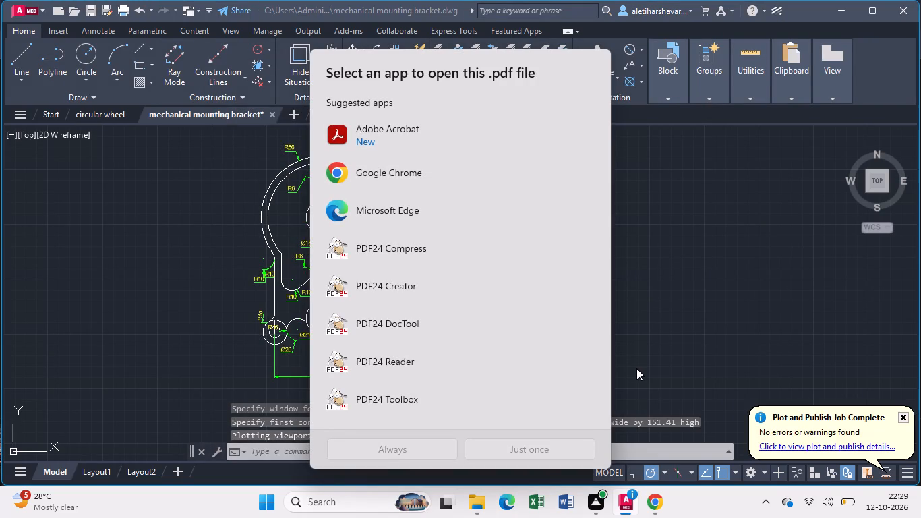
Choose Adobe Acrobat to open the plotted PDF and always use it for PDF files.
click(377, 138)
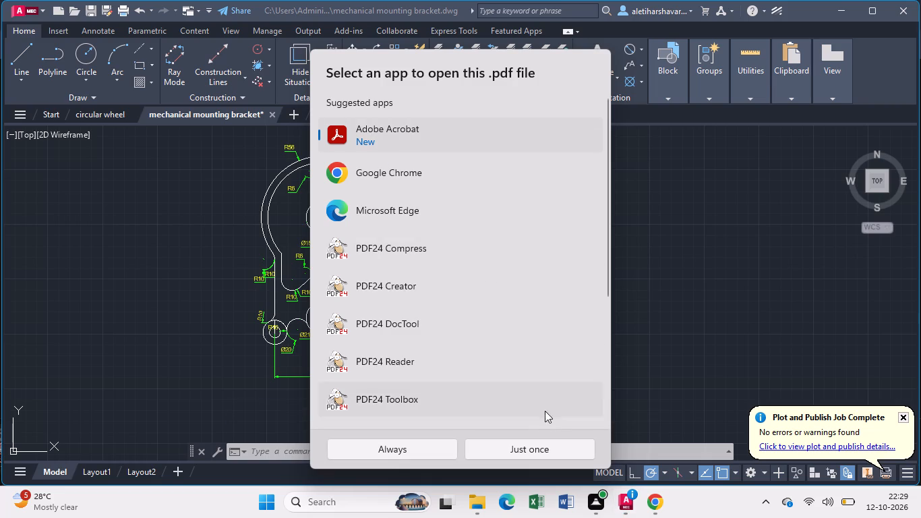
click(437, 449)
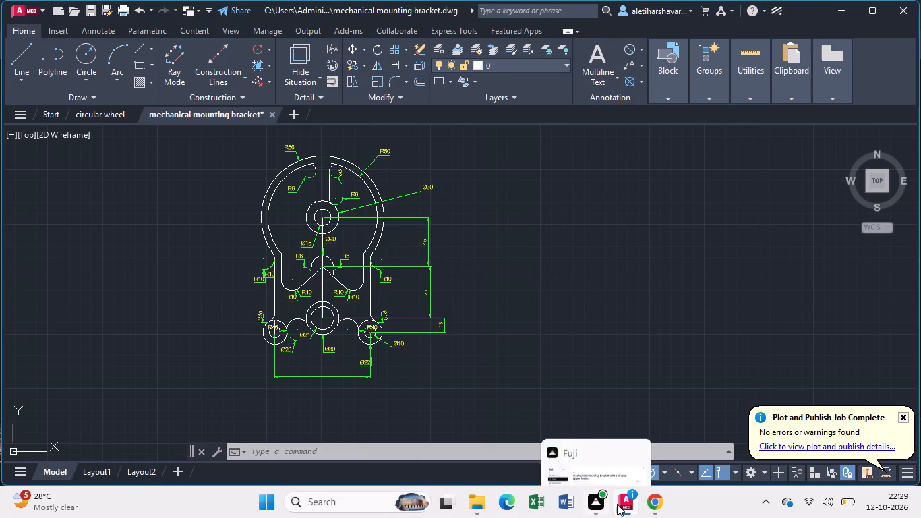